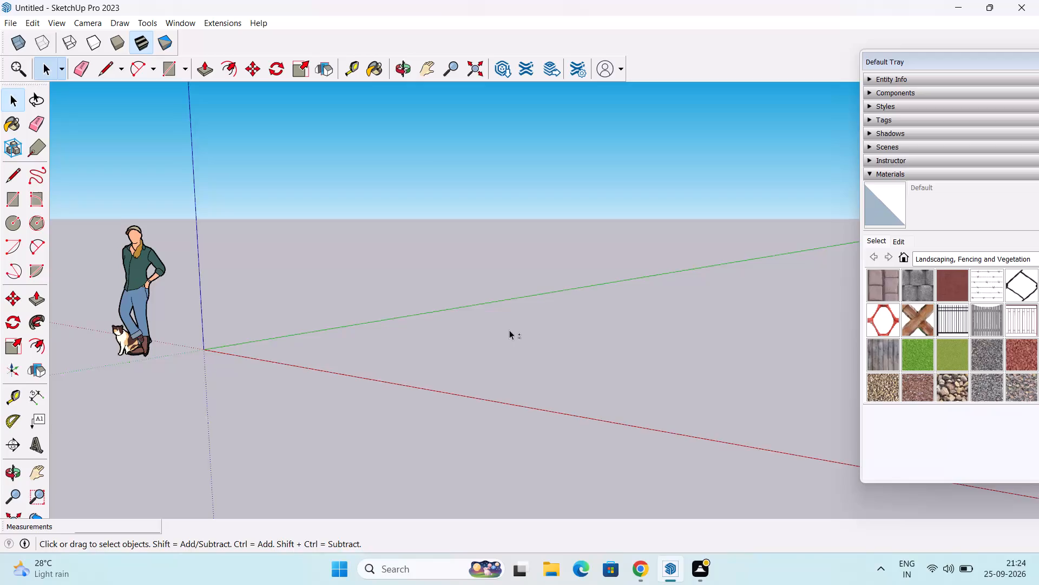
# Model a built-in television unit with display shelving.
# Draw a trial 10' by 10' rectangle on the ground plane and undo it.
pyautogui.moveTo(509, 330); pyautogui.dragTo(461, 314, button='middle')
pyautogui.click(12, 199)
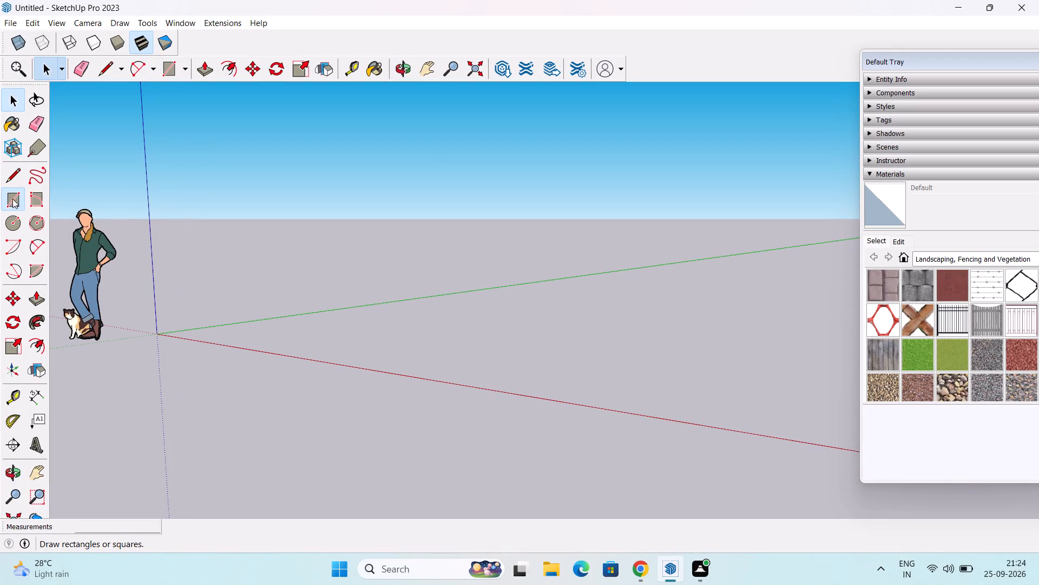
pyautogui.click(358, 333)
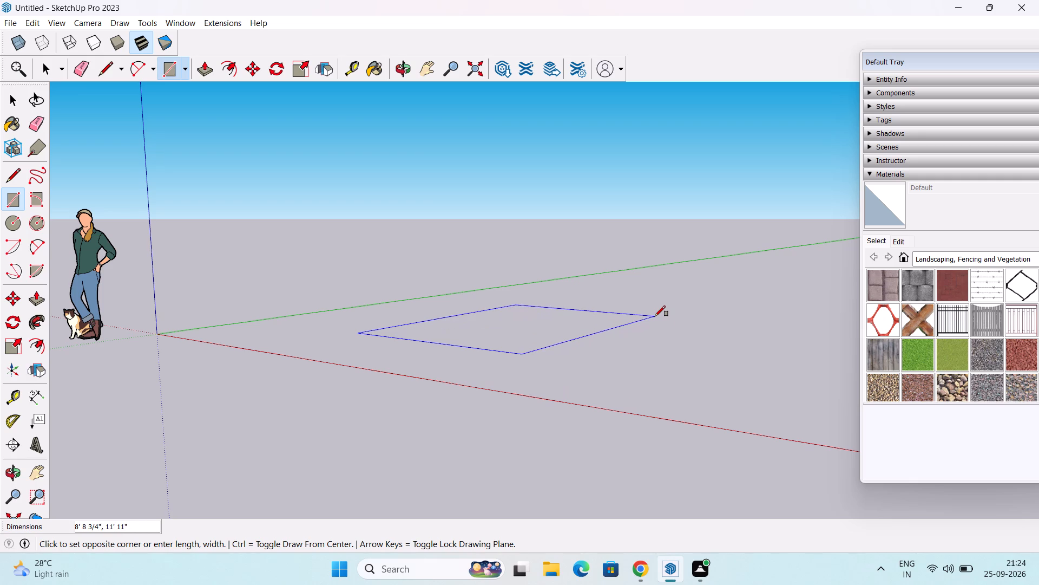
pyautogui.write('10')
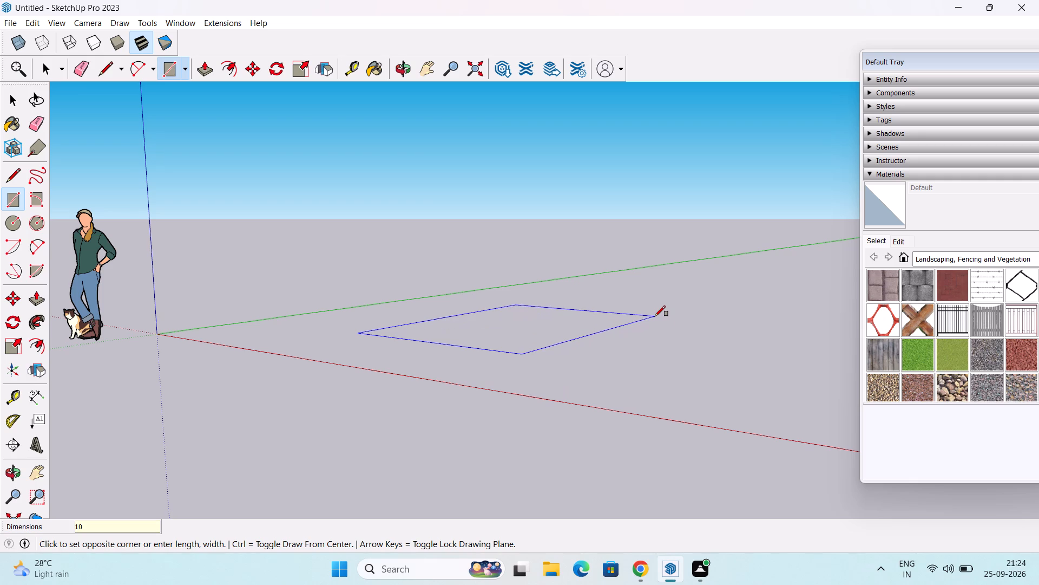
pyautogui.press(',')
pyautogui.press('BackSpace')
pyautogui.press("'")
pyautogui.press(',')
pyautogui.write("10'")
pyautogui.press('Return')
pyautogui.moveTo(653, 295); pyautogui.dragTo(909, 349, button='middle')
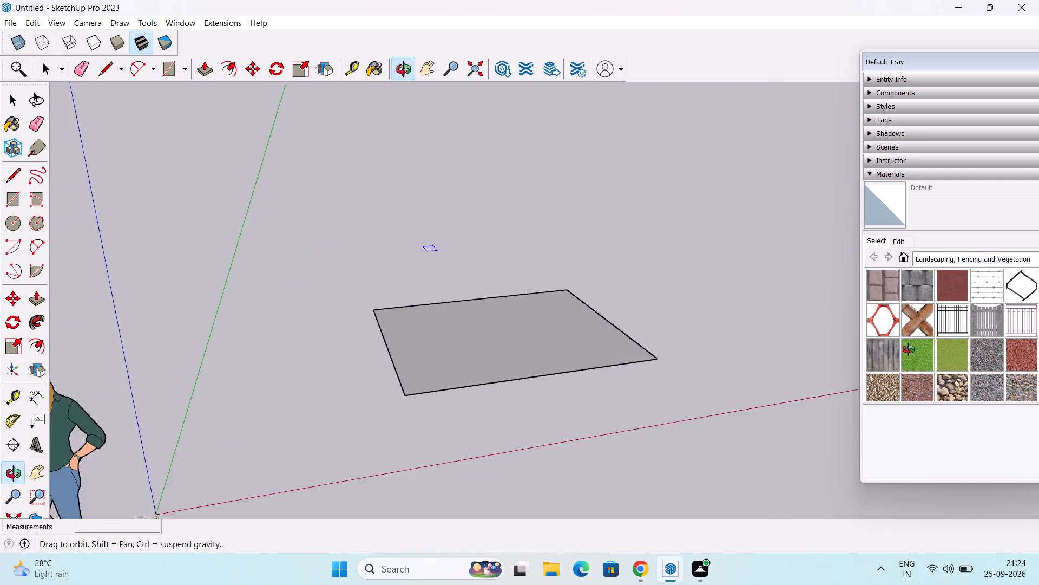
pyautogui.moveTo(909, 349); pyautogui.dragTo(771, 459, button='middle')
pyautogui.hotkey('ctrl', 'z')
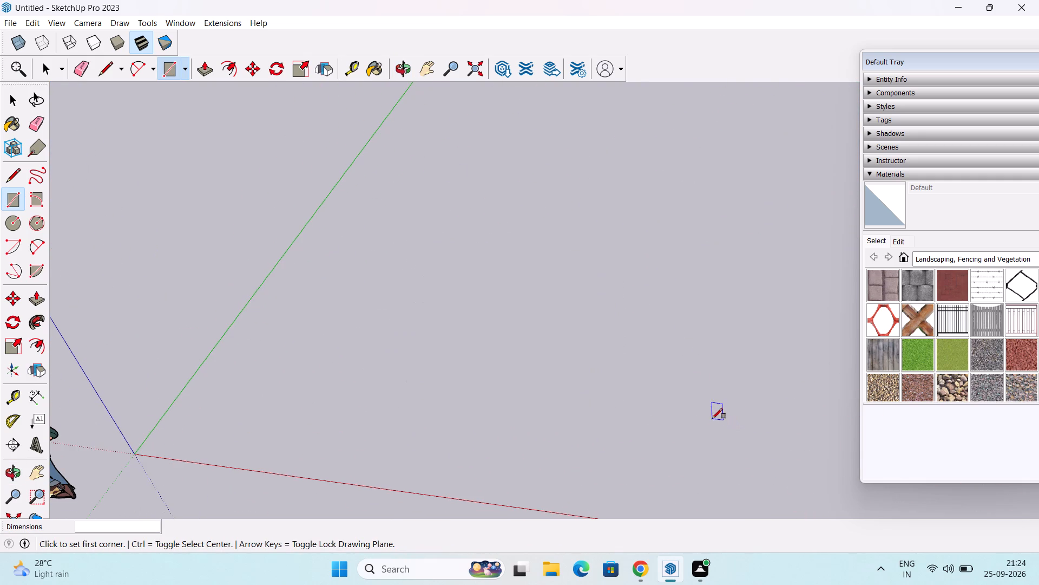
# Draw a 12' by 10' rectangle on the ground between the red and green axes.
pyautogui.moveTo(712, 418); pyautogui.dragTo(675, 337, button='middle')
pyautogui.moveTo(337, 378); pyautogui.dragTo(347, 371)
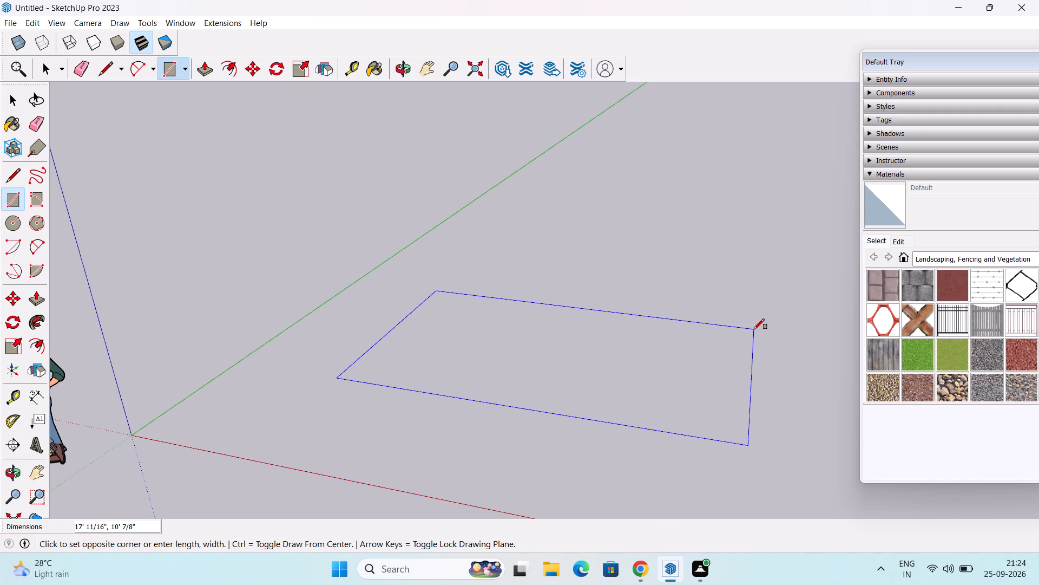
pyautogui.write("12'")
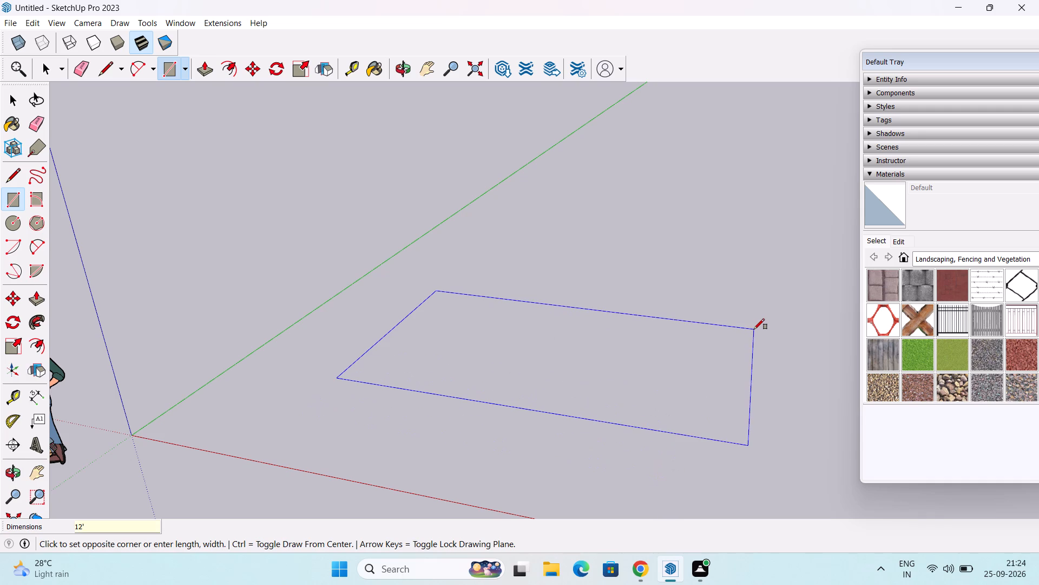
pyautogui.write(",10'")
pyautogui.press('Return')
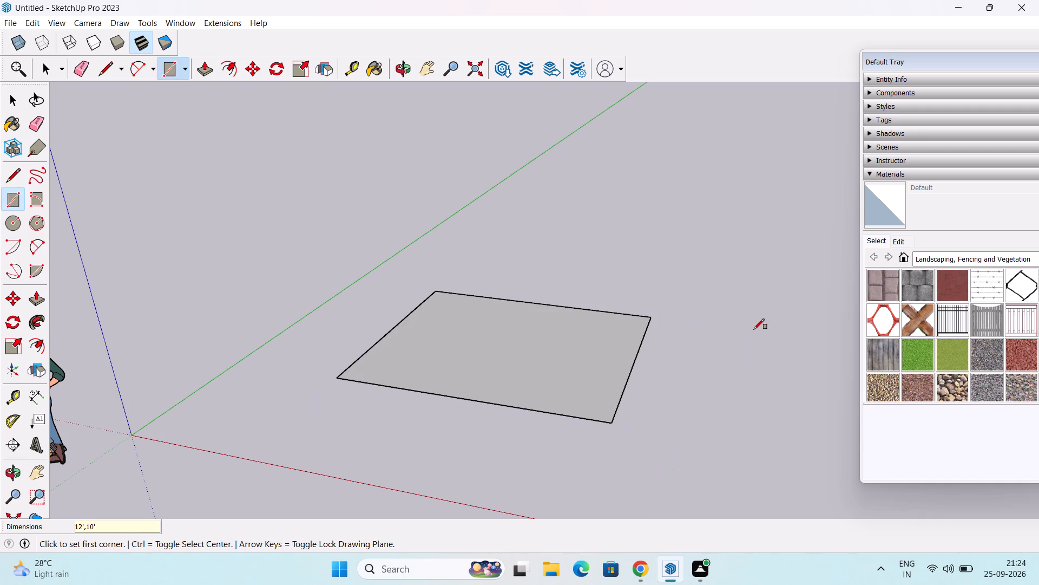
pyautogui.press('space')
# Push/Pull the rectangle upward 6" to form a floor slab.
pyautogui.keyDown('shift'); pyautogui.moveTo(608, 424); pyautogui.dragTo(606, 477, button='middle'); pyautogui.keyUp('shift')
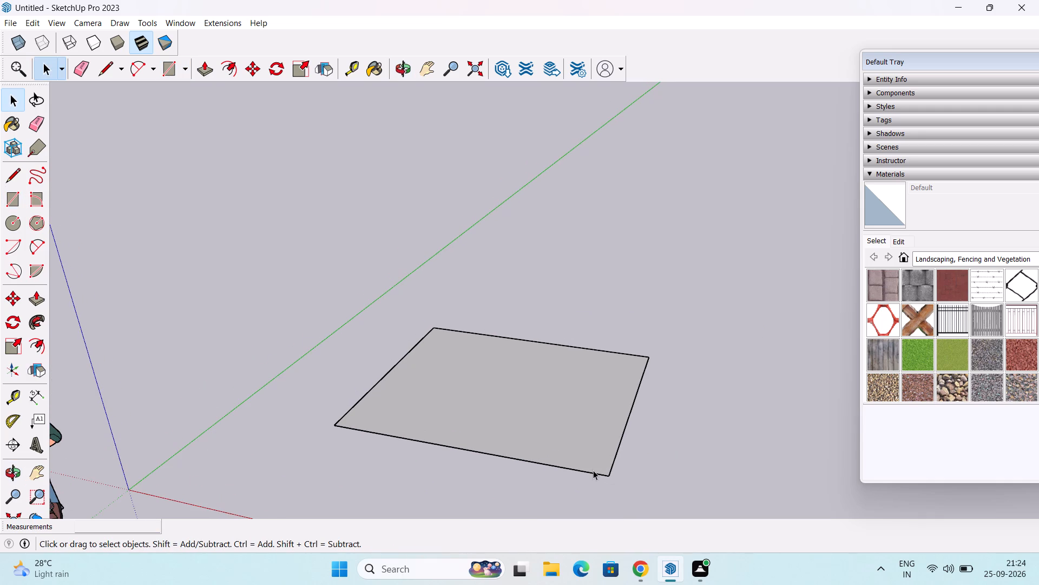
pyautogui.press('p')
pyautogui.click(569, 432)
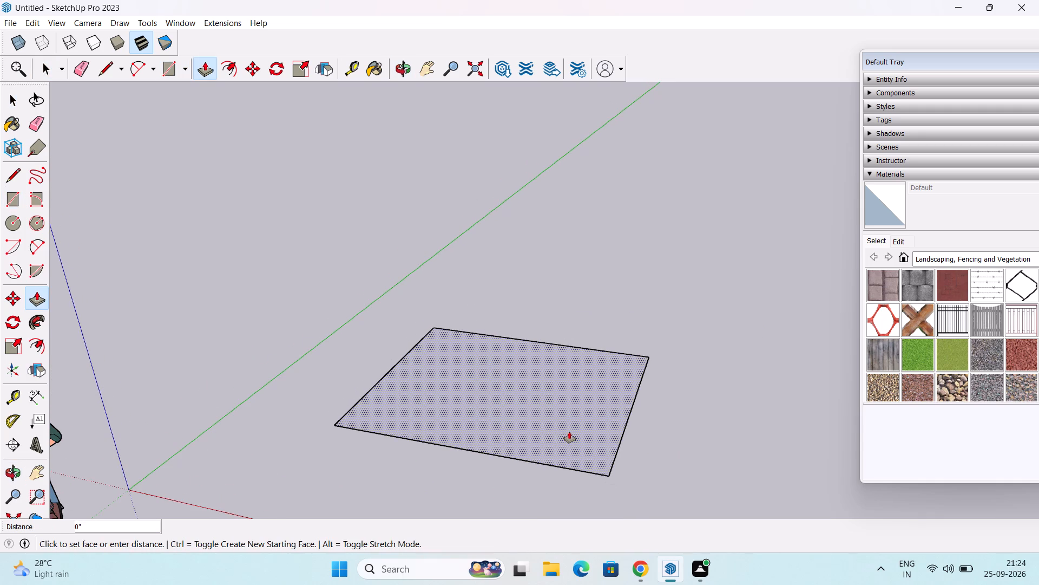
pyautogui.write('6"')
pyautogui.press('Return')
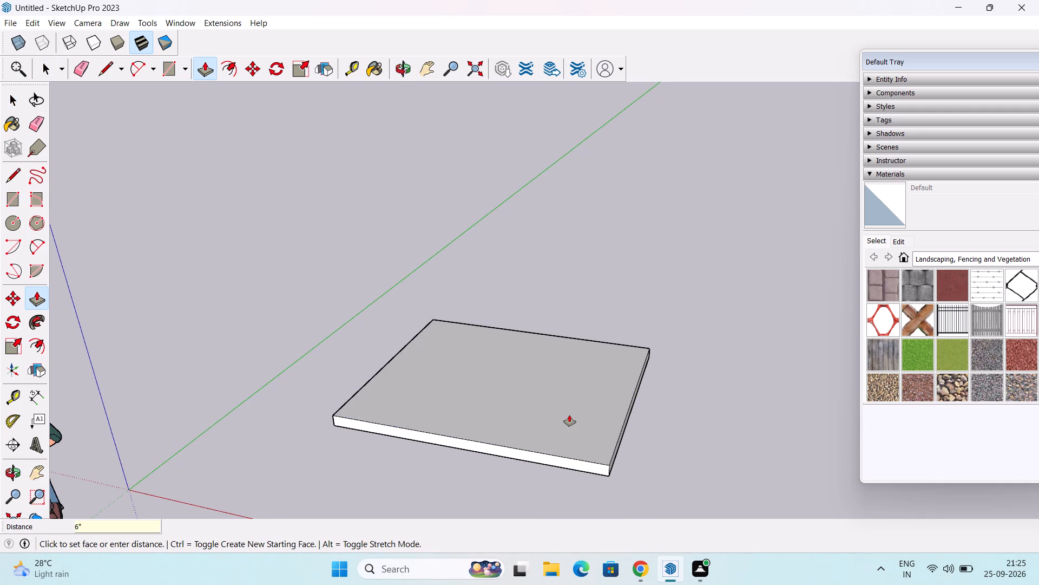
pyautogui.press('space')
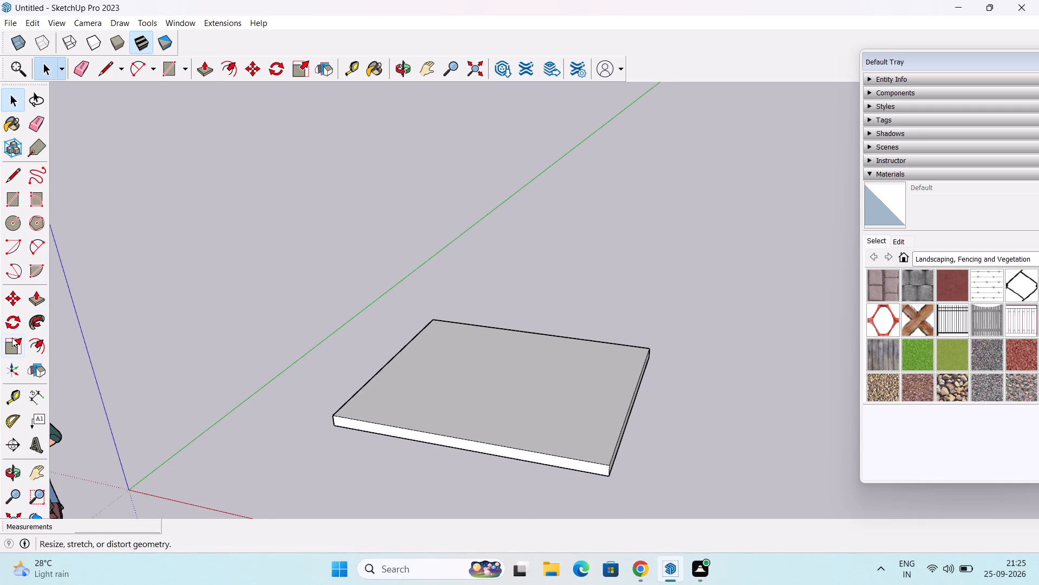
# Offset the outline of the slab's top face inward by 9".
pyautogui.click(38, 347)
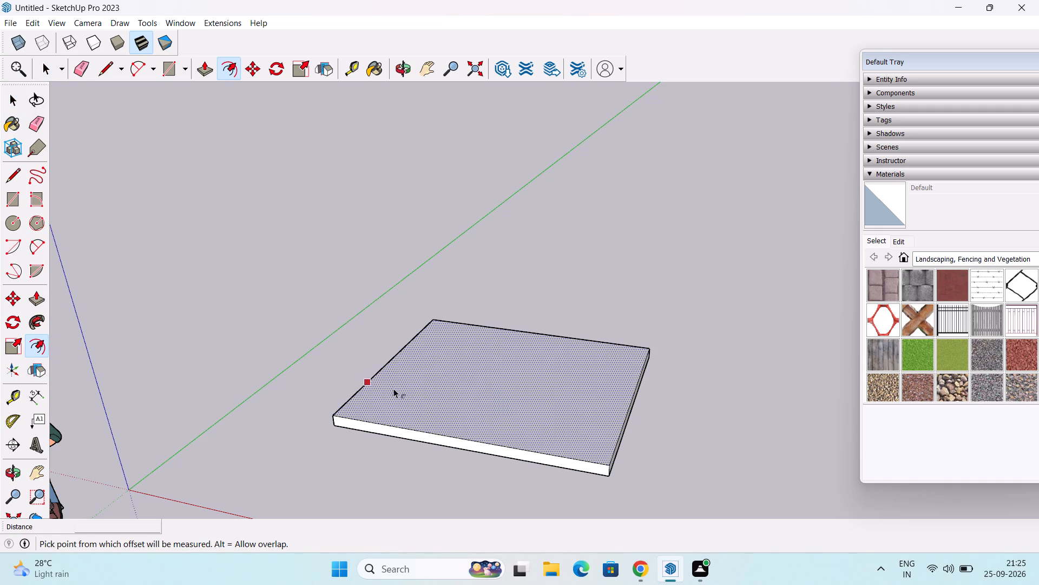
pyautogui.click(389, 388)
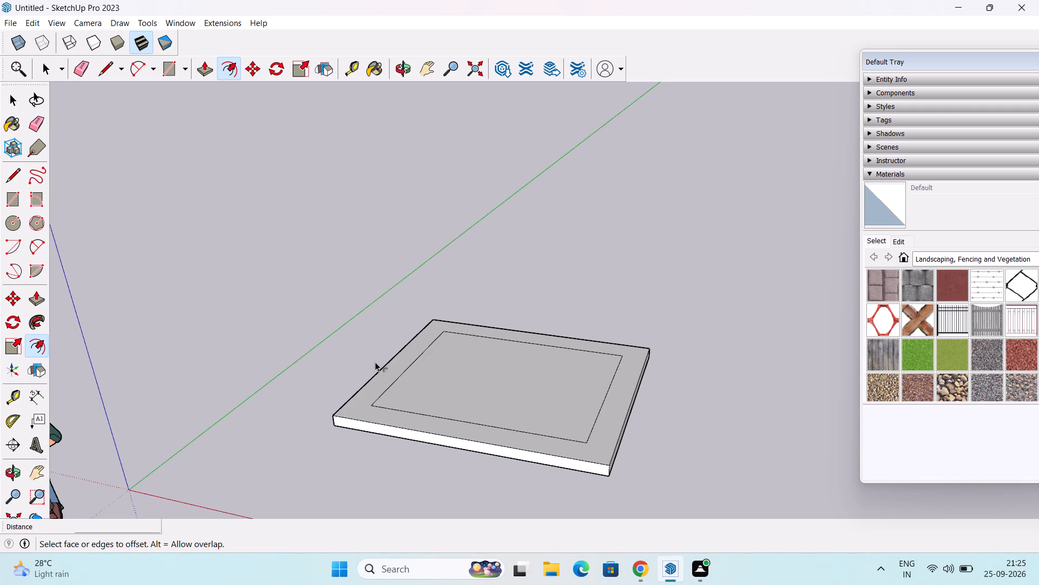
pyautogui.hotkey('ctrl', 'z')
pyautogui.click(369, 385)
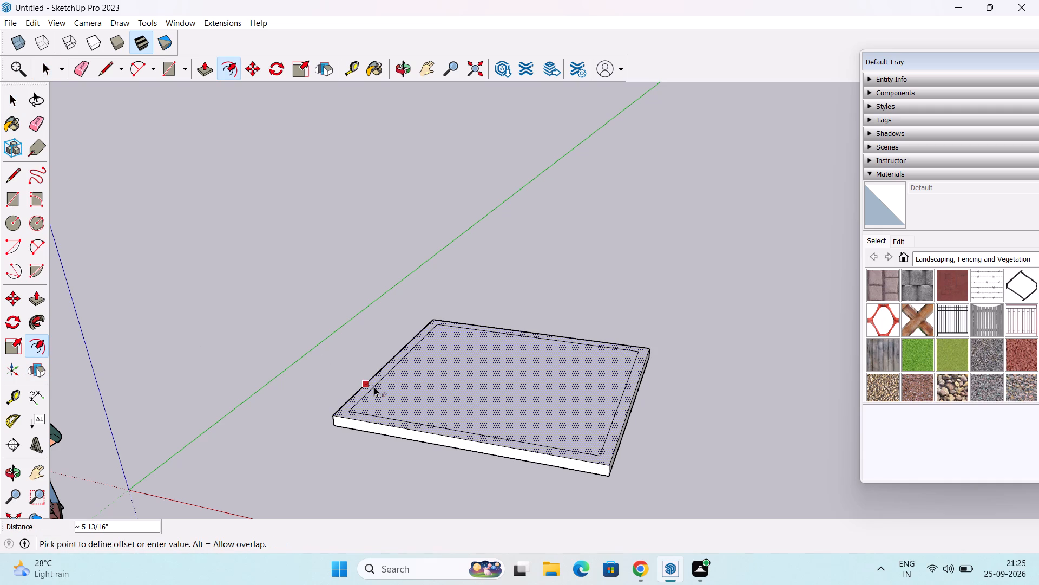
pyautogui.press('9')
pyautogui.hotkey('shift', '"')
pyautogui.press('Return')
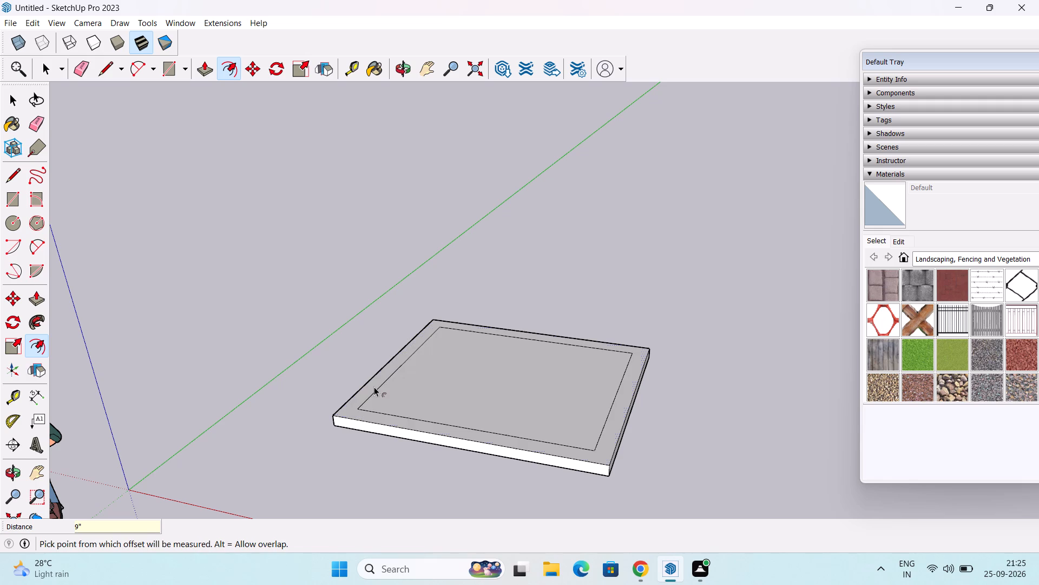
pyautogui.press('space')
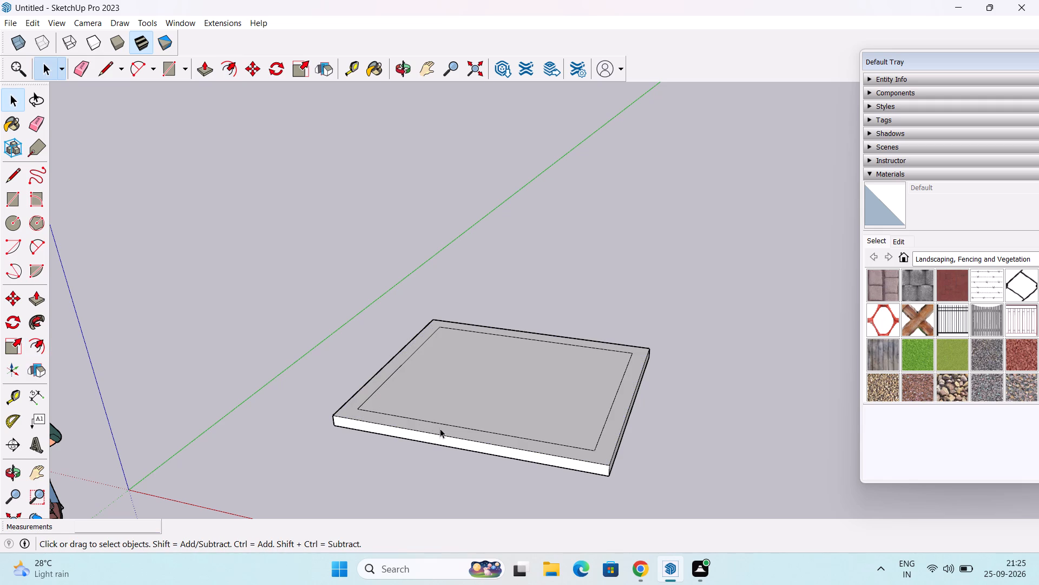
# Move the front line of the inner outline 9" outward onto the slab's front edge.
pyautogui.click(462, 427)
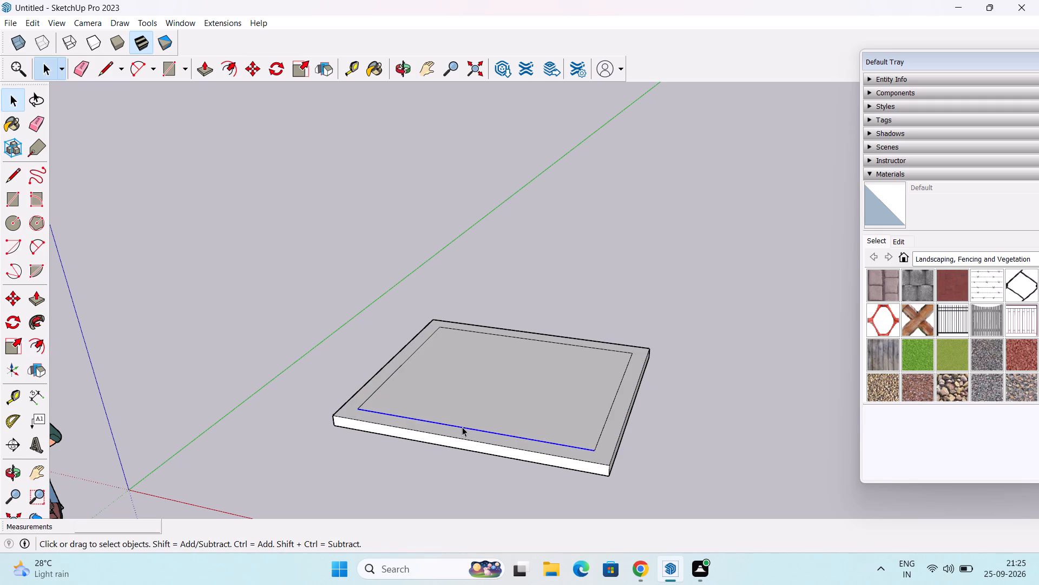
pyautogui.press('m')
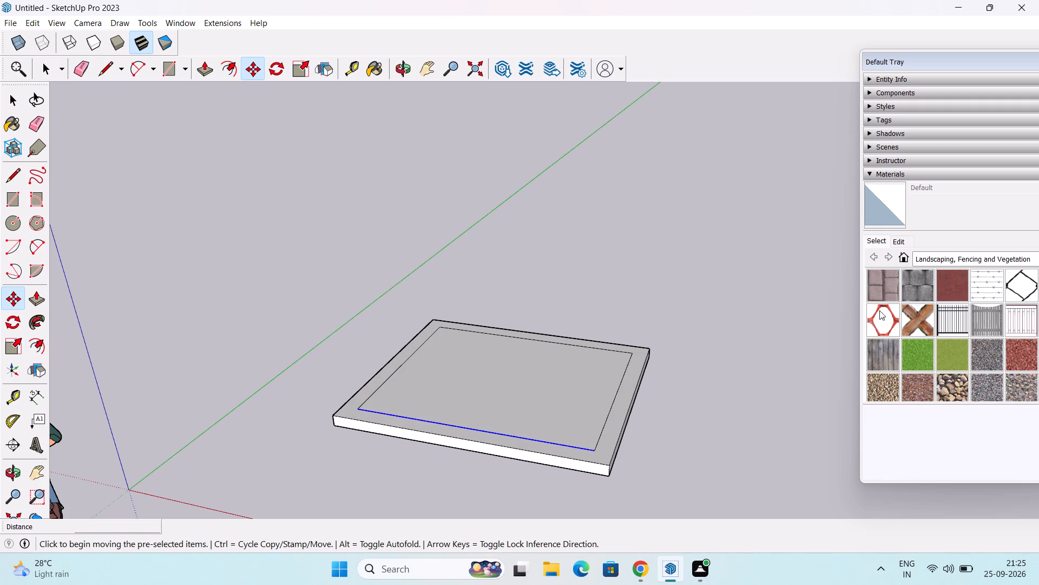
pyautogui.click(471, 430)
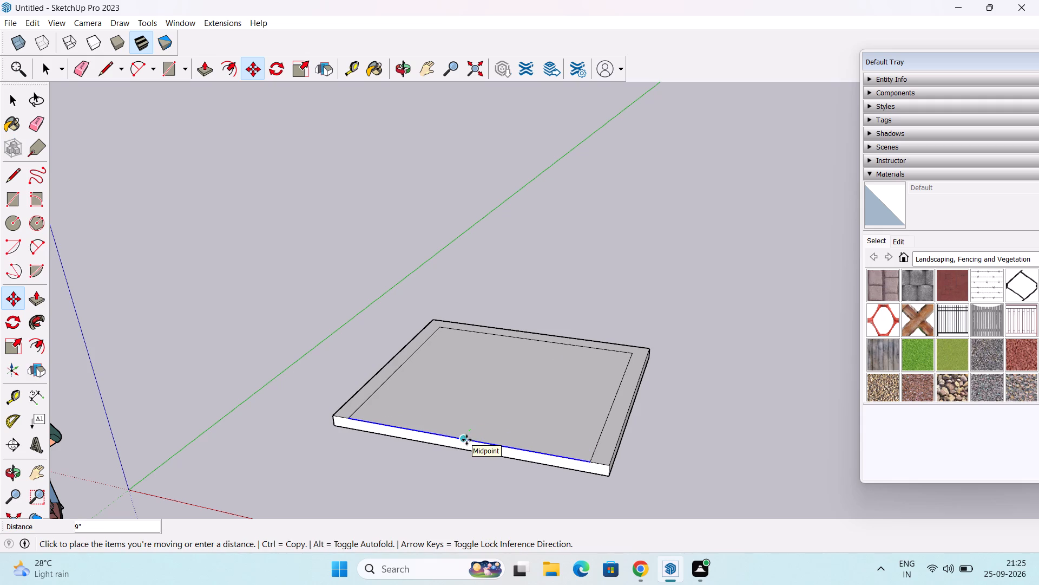
pyautogui.click(466, 440)
pyautogui.press('Escape')
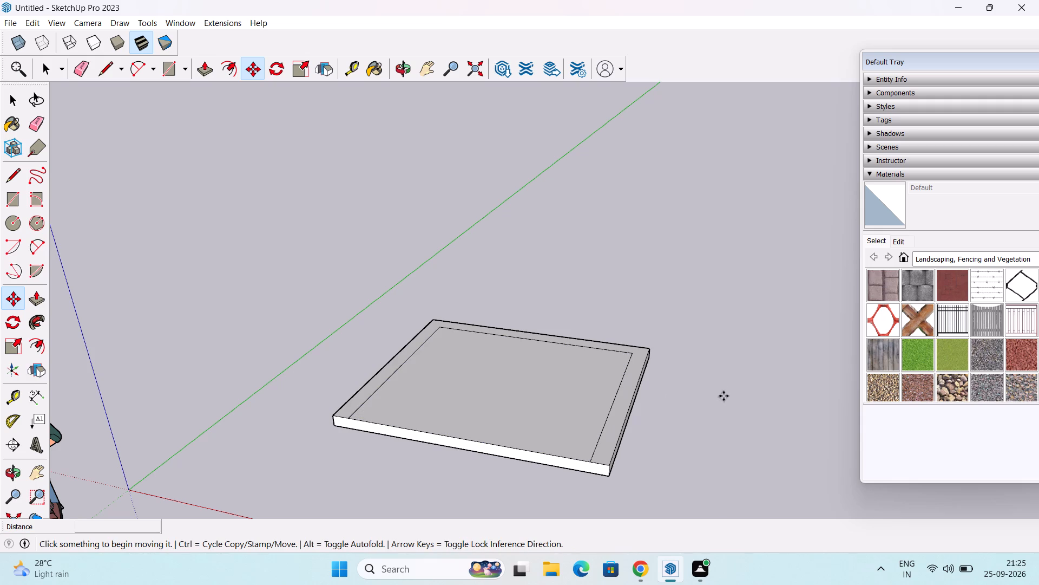
pyautogui.press('space')
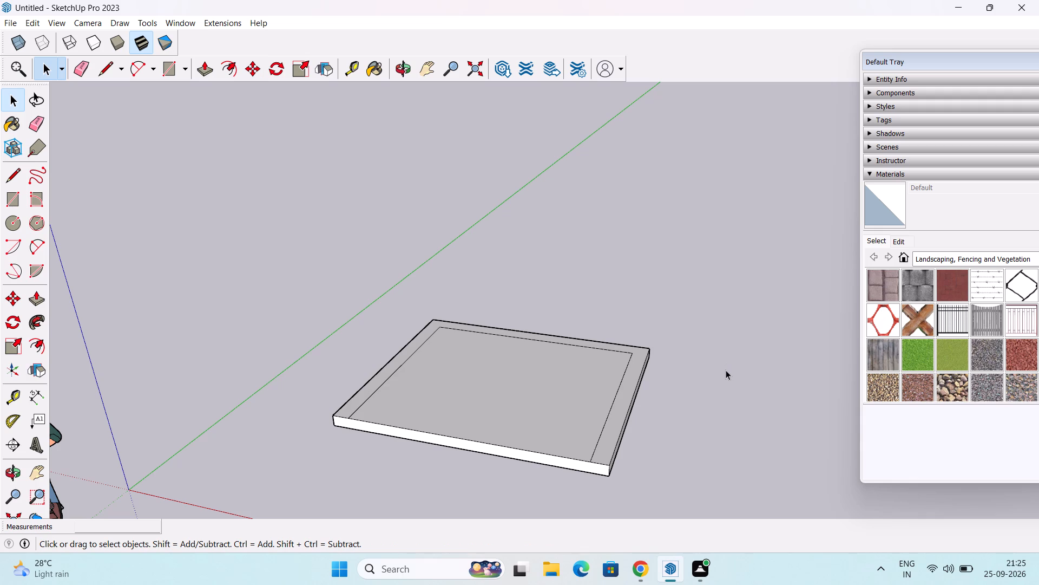
# Draw two 9" lines extending the inner outline's rear corners to the slab's side edges, separating the rear strip.
pyautogui.moveTo(726, 371); pyautogui.dragTo(729, 395, button='middle')
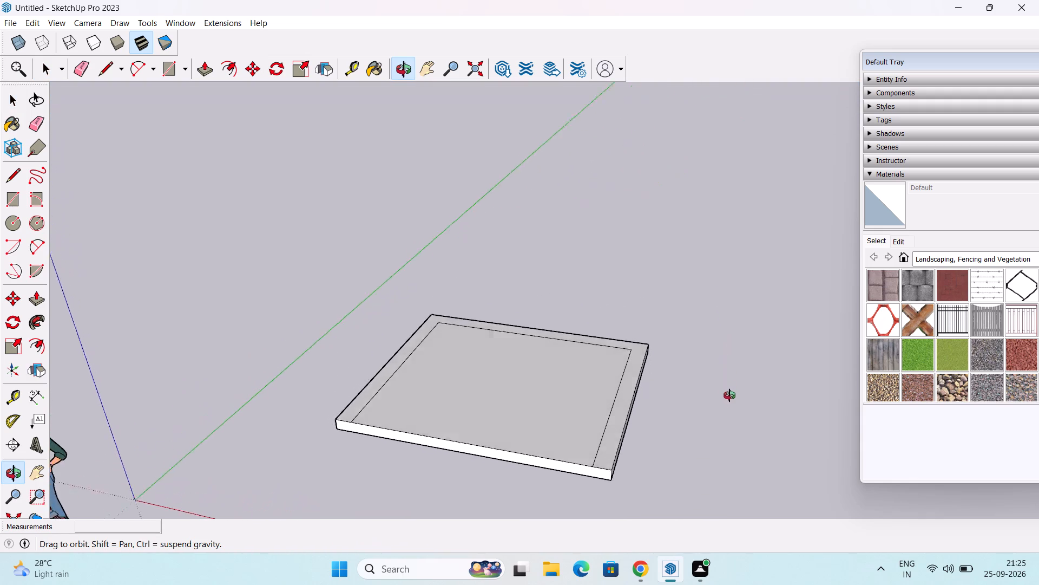
pyautogui.moveTo(729, 395); pyautogui.dragTo(729, 412, button='middle')
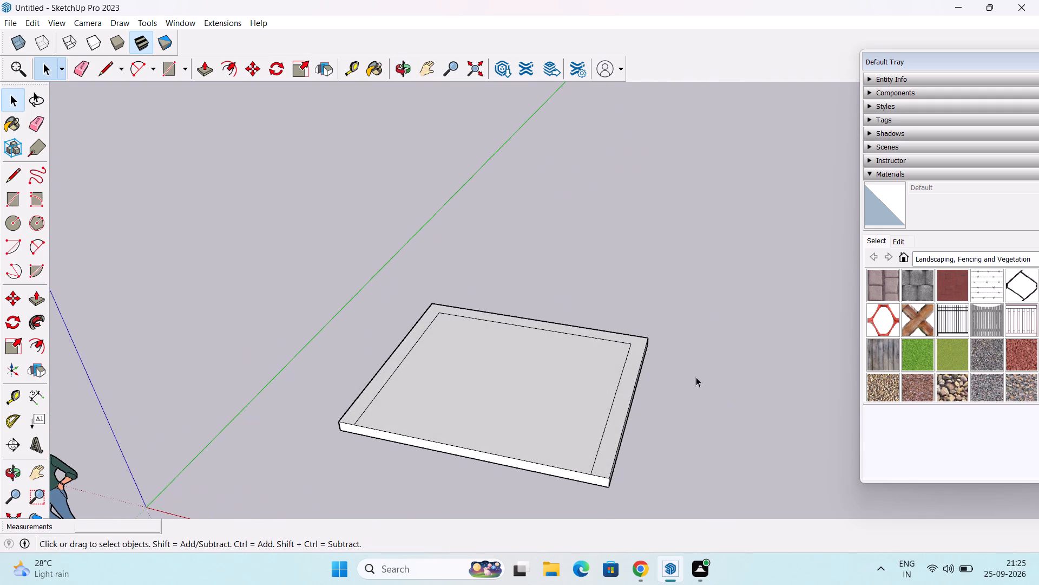
pyautogui.keyDown('shift'); pyautogui.moveTo(675, 346); pyautogui.dragTo(653, 343, button='middle'); pyautogui.keyUp('shift')
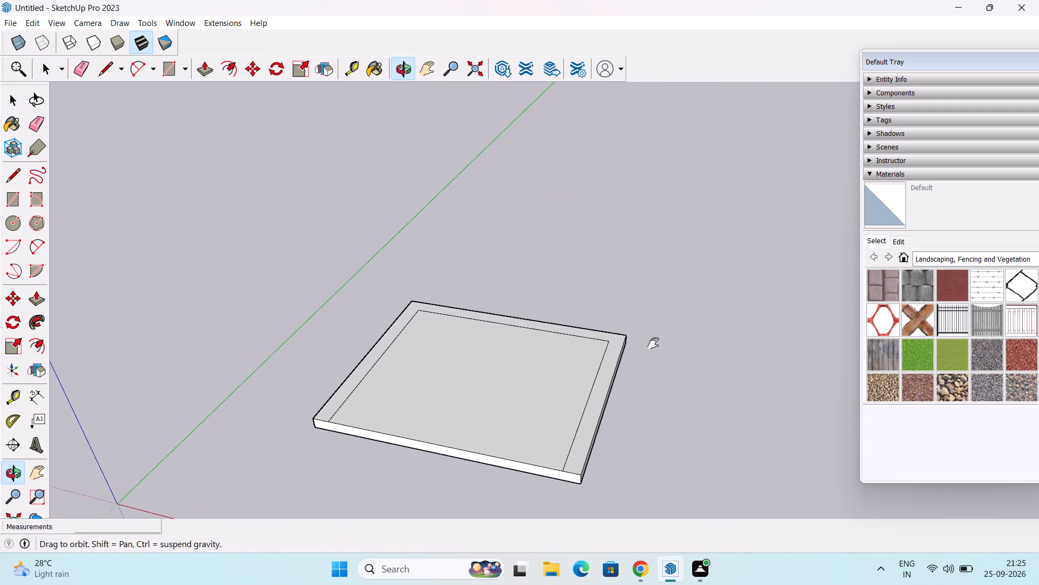
pyautogui.keyDown('shift'); pyautogui.moveTo(653, 343); pyautogui.dragTo(652, 344, button='middle'); pyautogui.keyUp('shift')
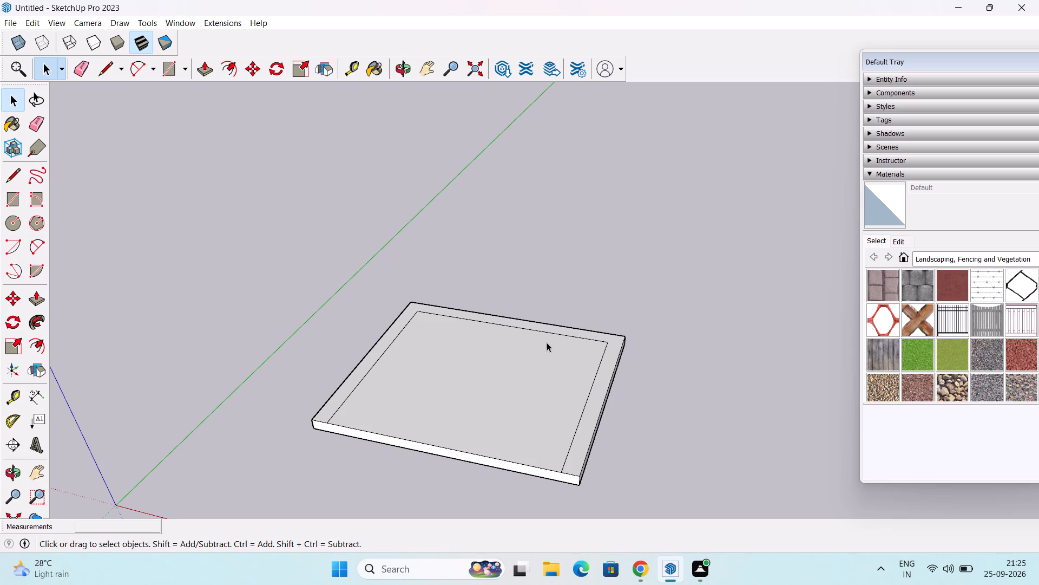
pyautogui.press('l')
pyautogui.click(416, 315)
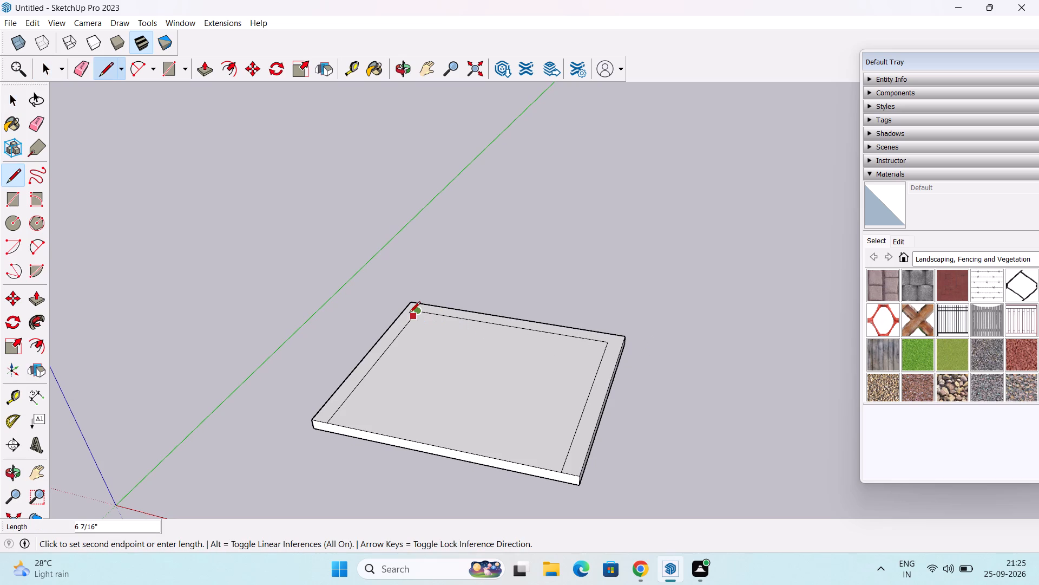
pyautogui.click(402, 311)
pyautogui.click(606, 344)
pyautogui.click(626, 347)
pyautogui.press('space')
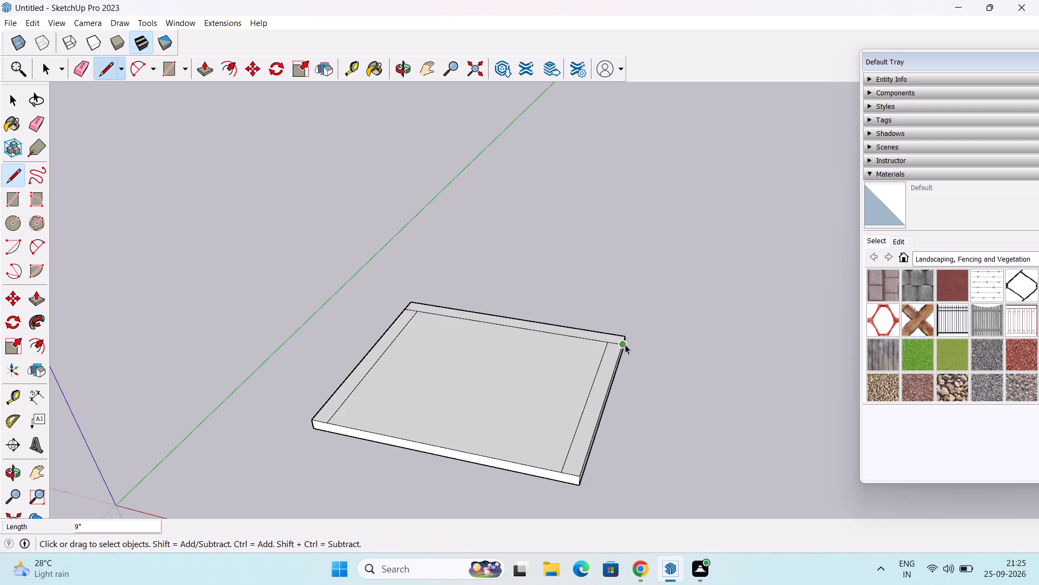
# Push/Pull the rear strip of the slab's top face upward 10' to form the back wall.
pyautogui.press('p')
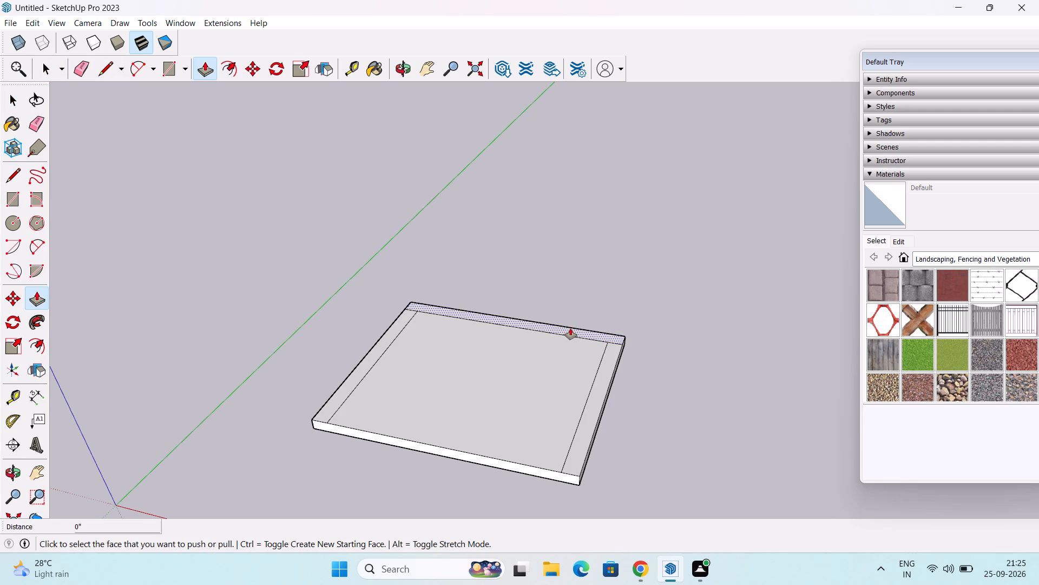
pyautogui.click(570, 328)
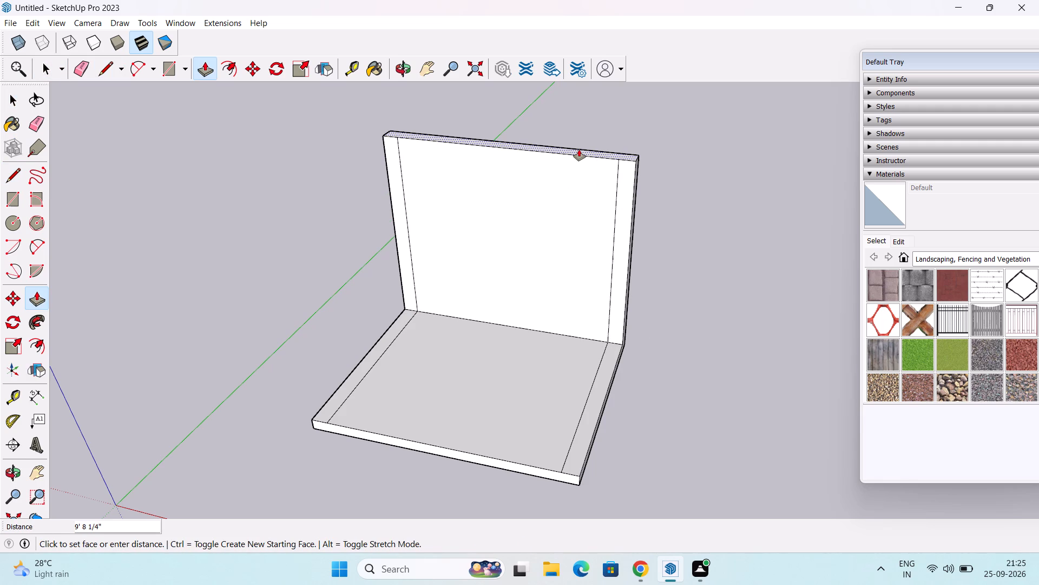
pyautogui.write("10'")
pyautogui.press('Return')
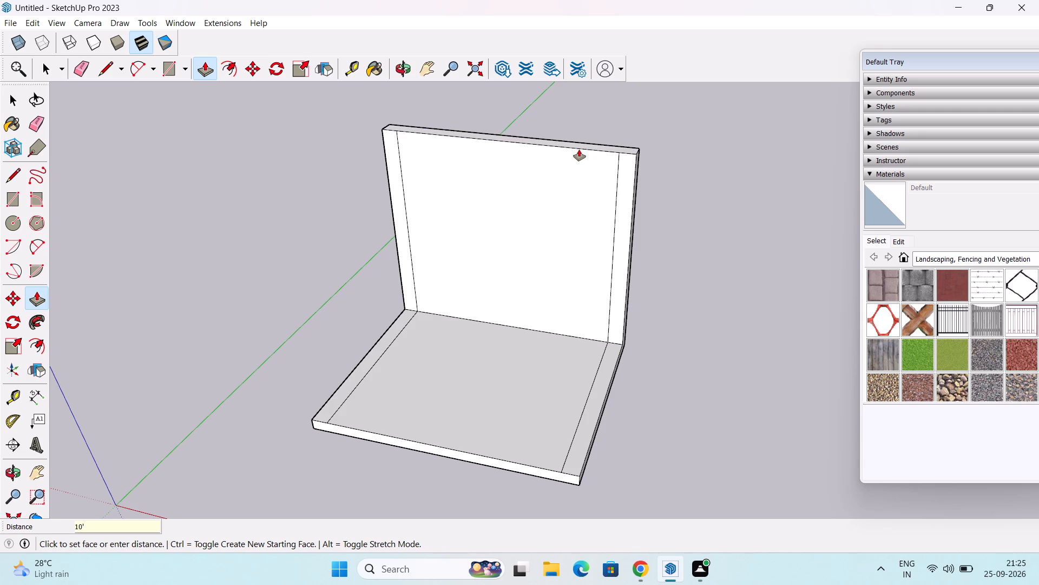
pyautogui.press('space')
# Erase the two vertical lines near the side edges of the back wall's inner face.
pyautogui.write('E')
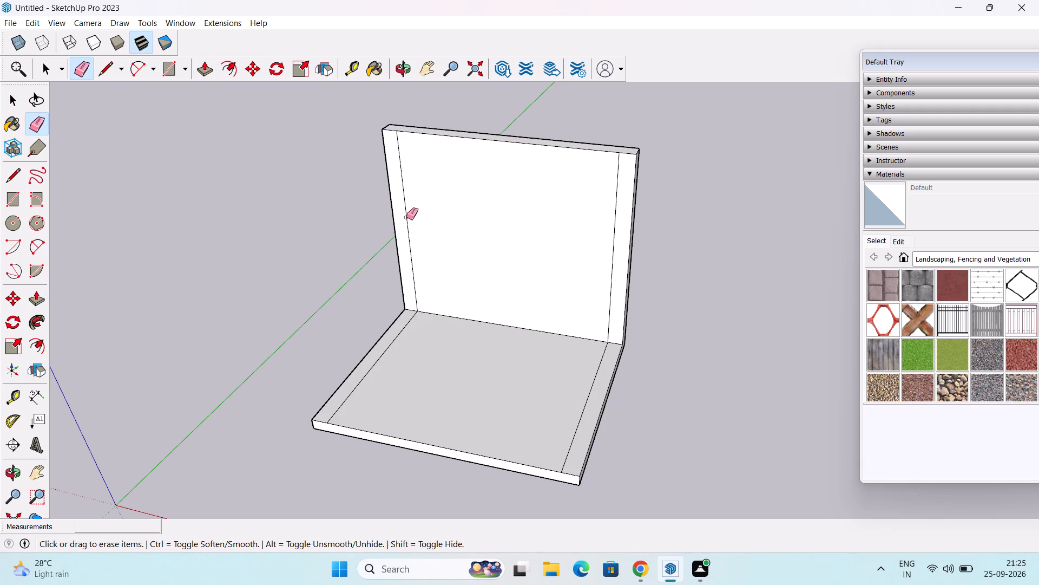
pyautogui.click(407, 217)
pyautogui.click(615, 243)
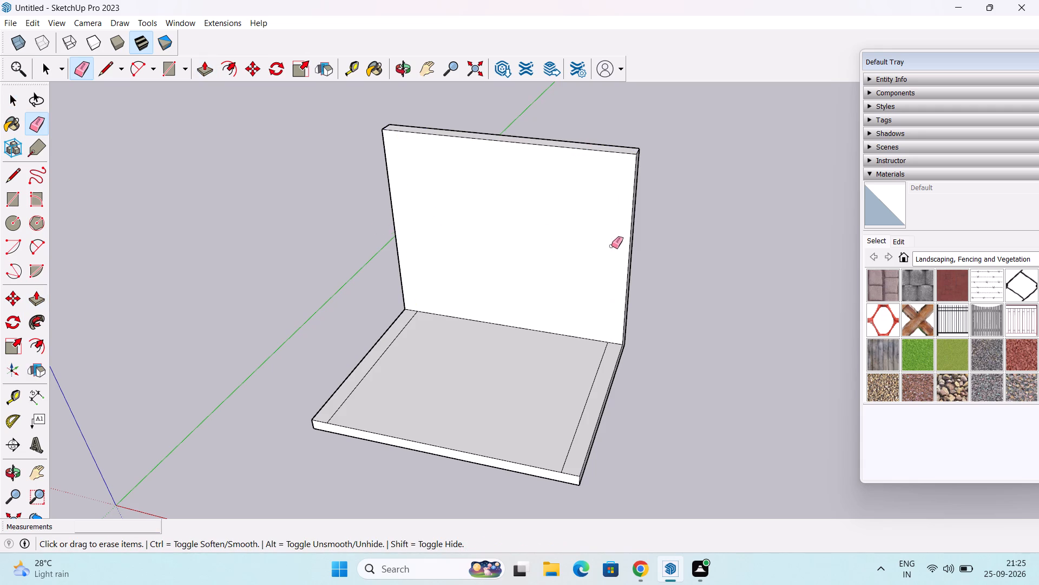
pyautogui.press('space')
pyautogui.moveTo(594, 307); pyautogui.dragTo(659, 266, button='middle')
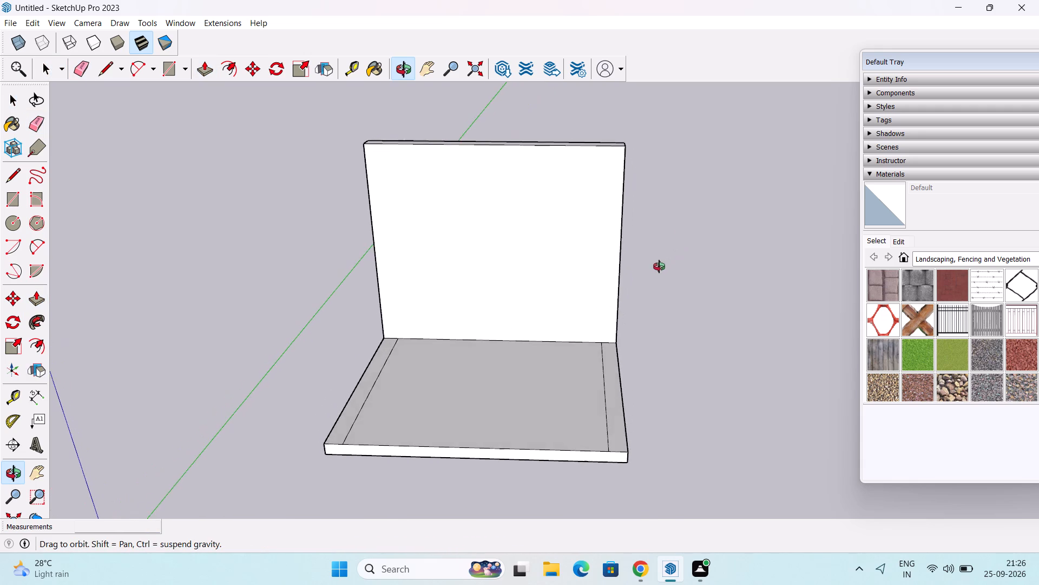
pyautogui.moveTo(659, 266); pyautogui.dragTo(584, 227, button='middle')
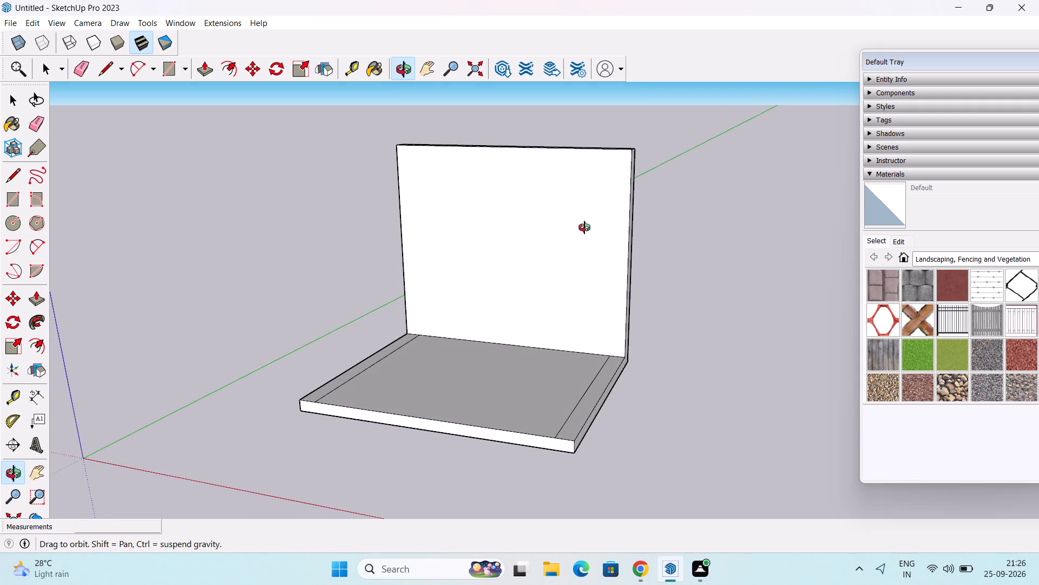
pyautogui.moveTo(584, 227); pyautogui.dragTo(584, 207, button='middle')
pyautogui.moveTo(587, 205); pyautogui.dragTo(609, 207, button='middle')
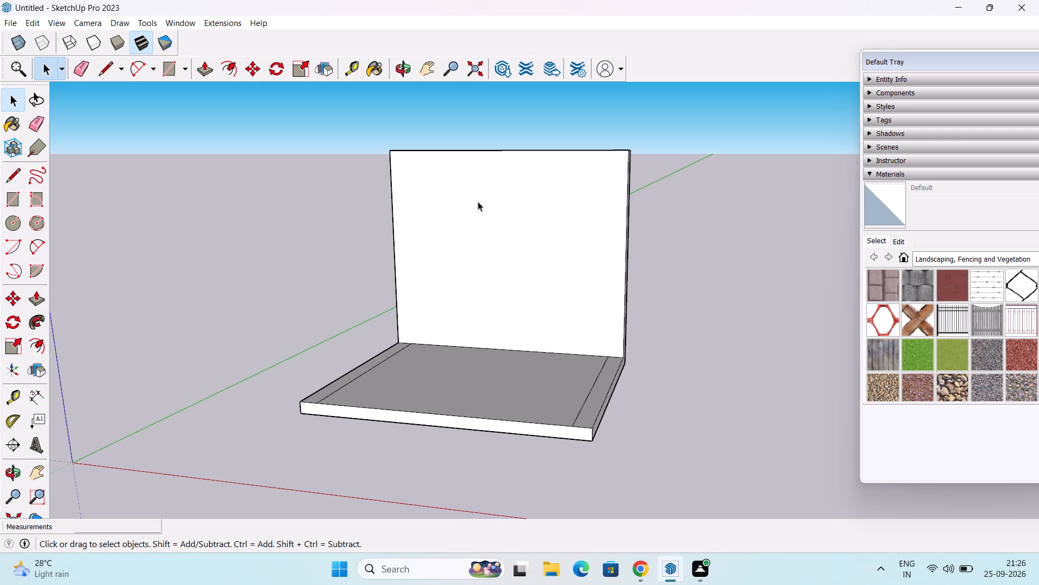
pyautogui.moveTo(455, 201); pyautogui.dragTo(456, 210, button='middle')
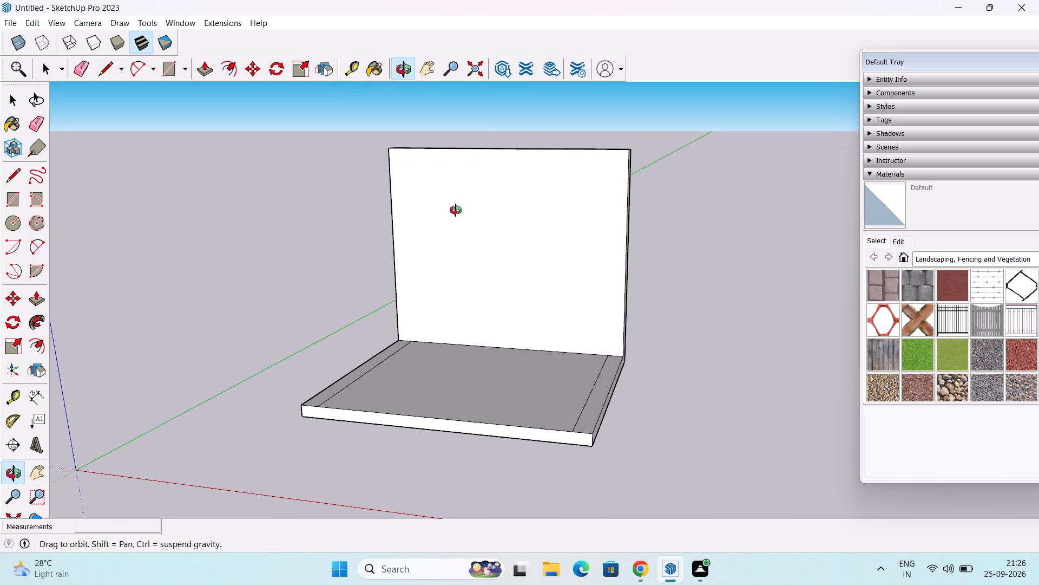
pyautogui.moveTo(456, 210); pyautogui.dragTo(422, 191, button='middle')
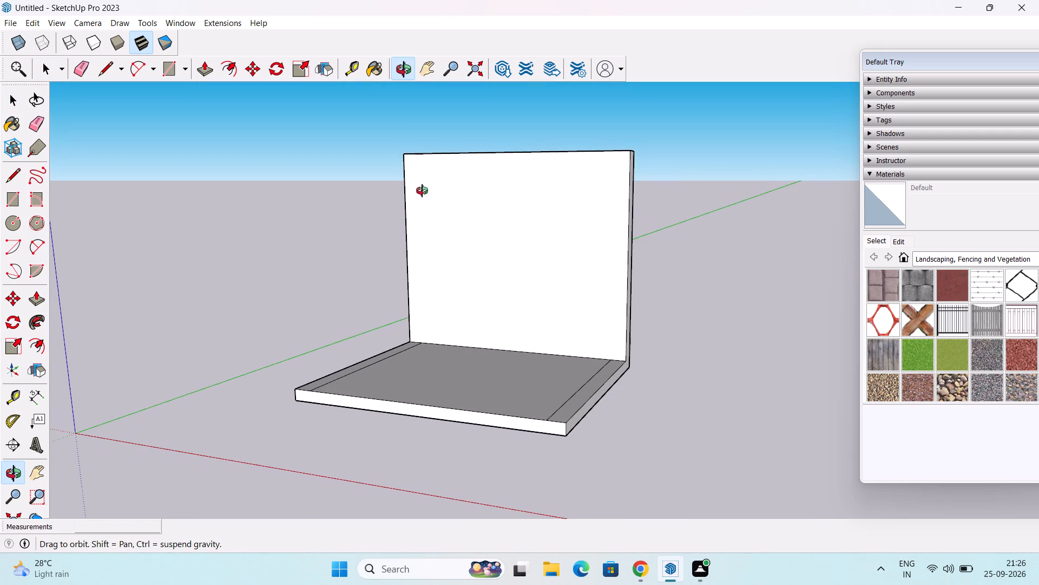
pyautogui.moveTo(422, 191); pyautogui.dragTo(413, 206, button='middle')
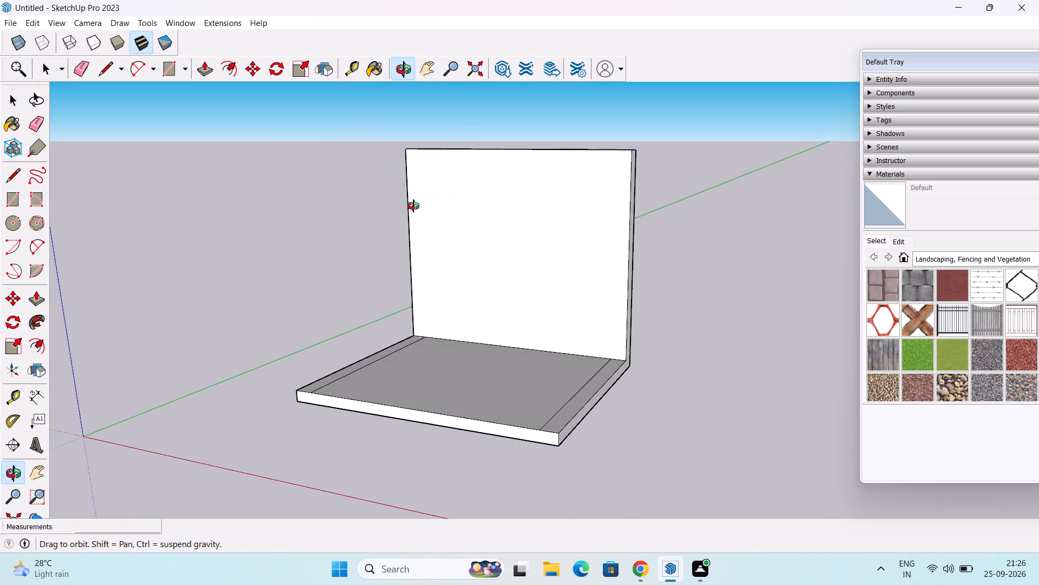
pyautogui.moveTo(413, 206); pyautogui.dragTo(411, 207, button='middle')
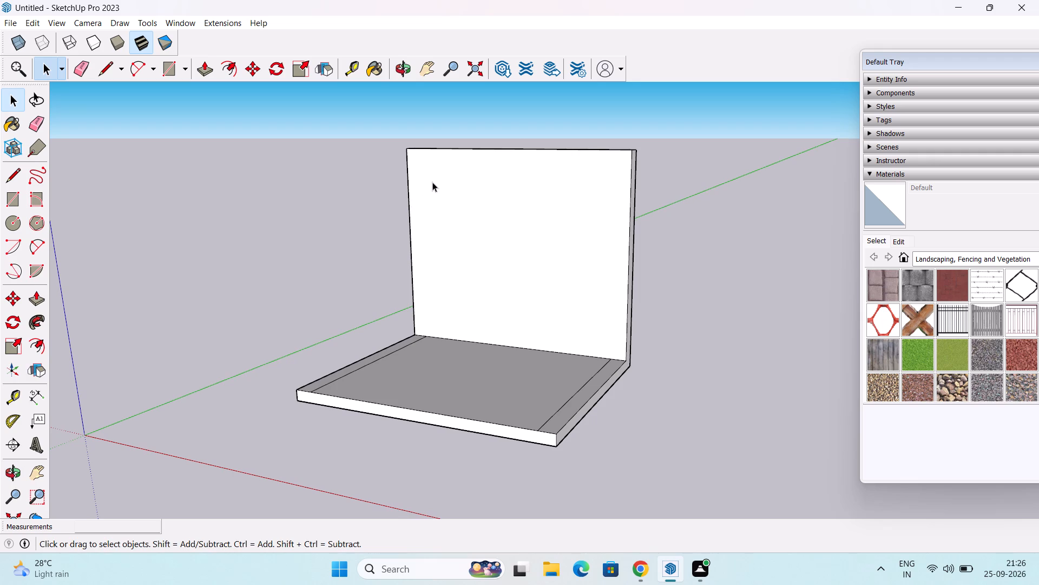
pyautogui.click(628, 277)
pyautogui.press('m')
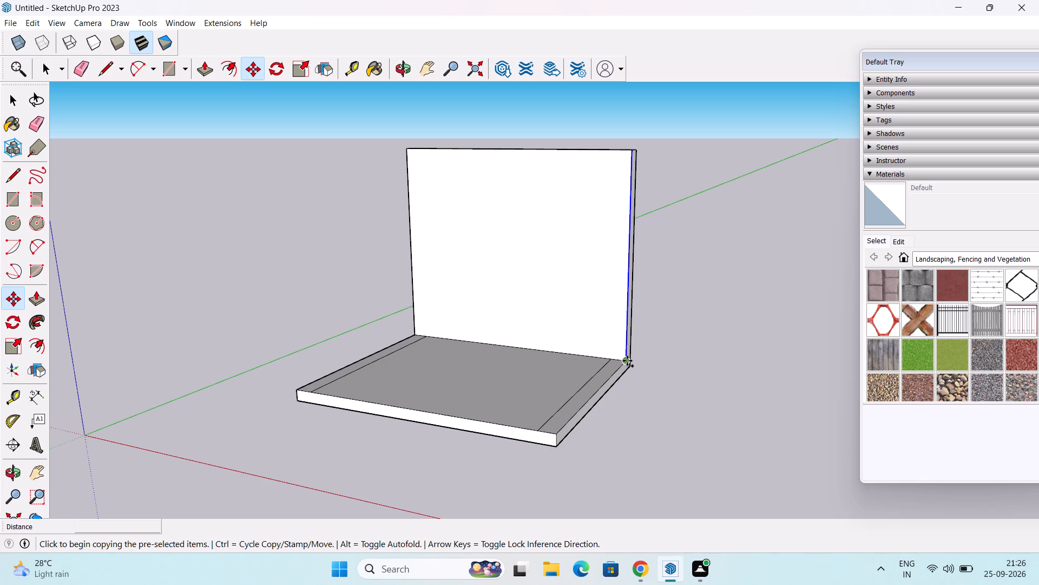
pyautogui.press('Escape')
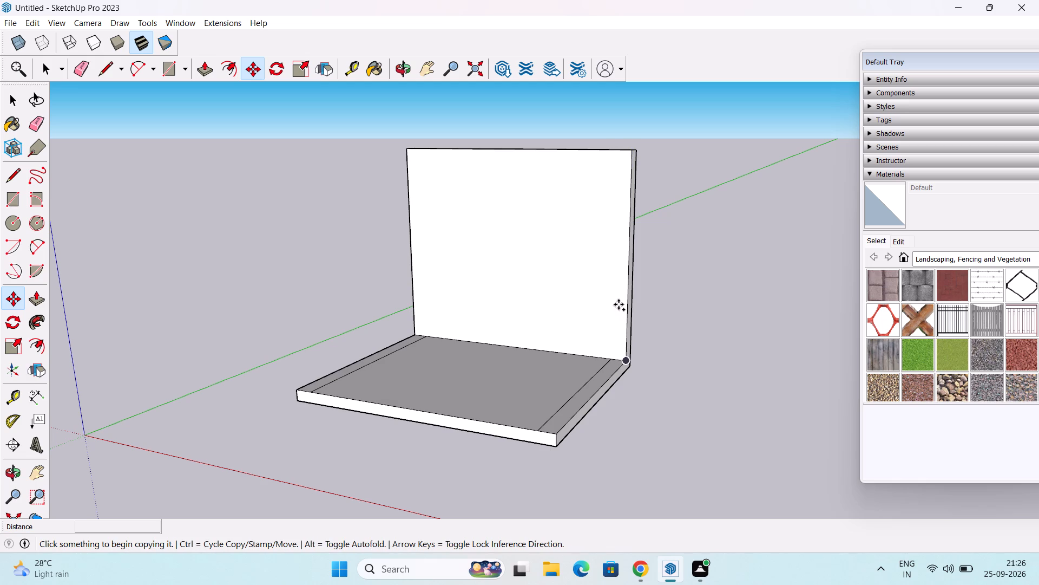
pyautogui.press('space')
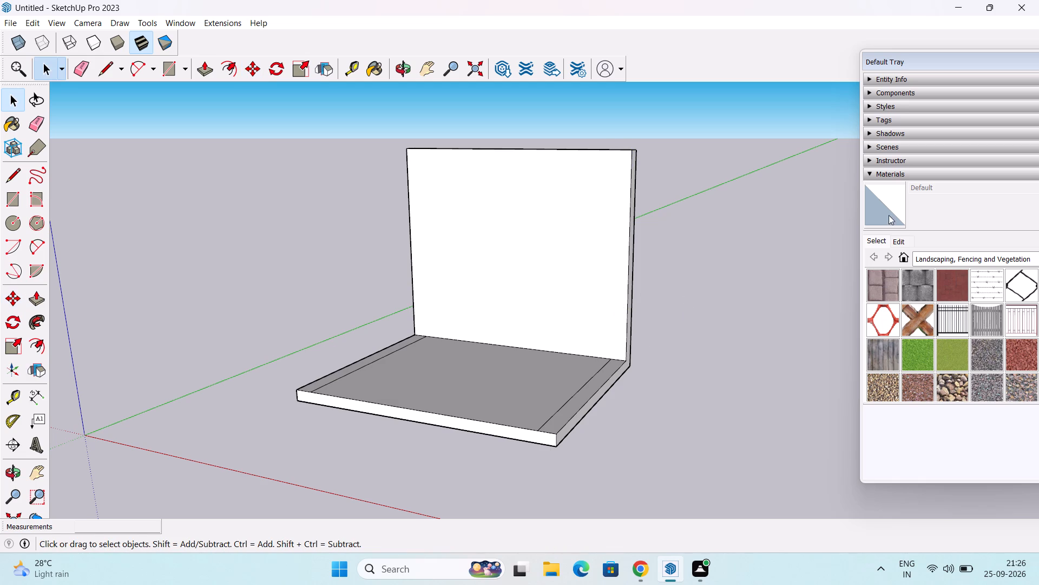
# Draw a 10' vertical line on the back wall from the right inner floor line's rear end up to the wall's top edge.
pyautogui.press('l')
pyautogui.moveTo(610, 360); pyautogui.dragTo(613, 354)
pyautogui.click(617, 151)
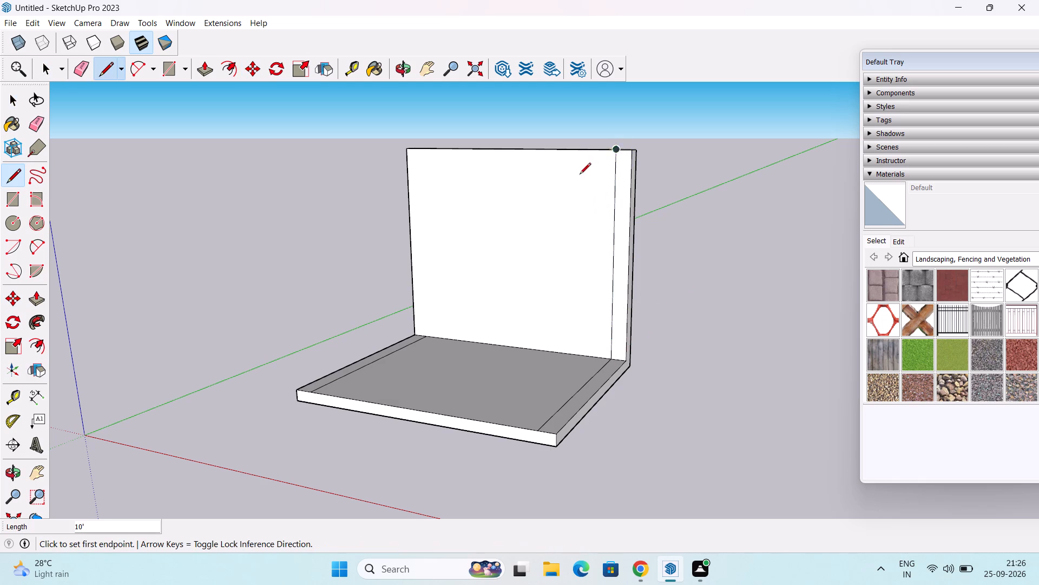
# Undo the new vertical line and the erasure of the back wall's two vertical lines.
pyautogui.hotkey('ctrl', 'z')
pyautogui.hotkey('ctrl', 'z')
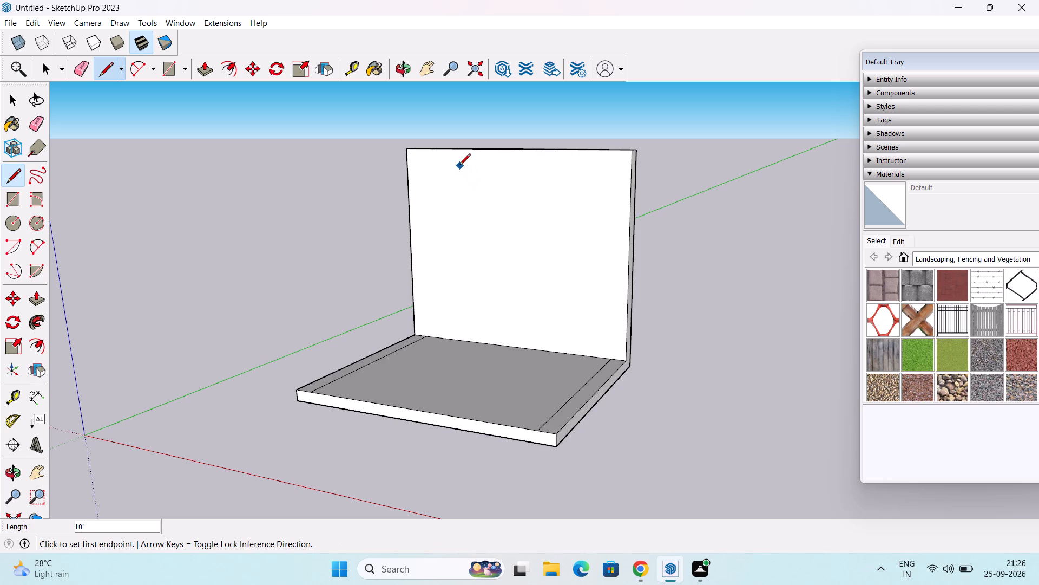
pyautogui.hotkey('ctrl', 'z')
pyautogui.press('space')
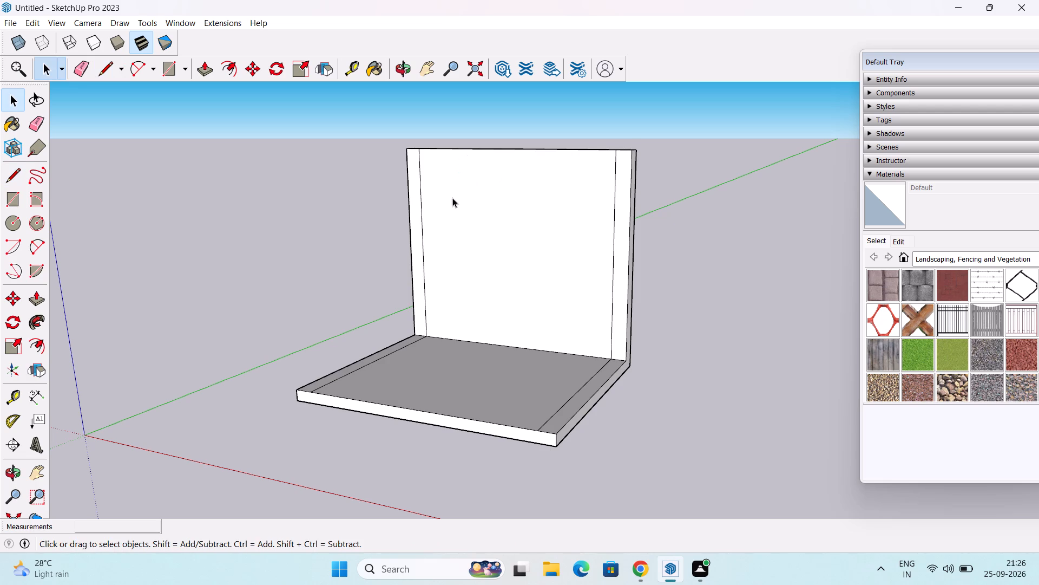
# Copy the back wall's right vertical line 2' inward along the wall's base.
pyautogui.moveTo(452, 197); pyautogui.dragTo(473, 195, button='middle')
pyautogui.click(612, 264)
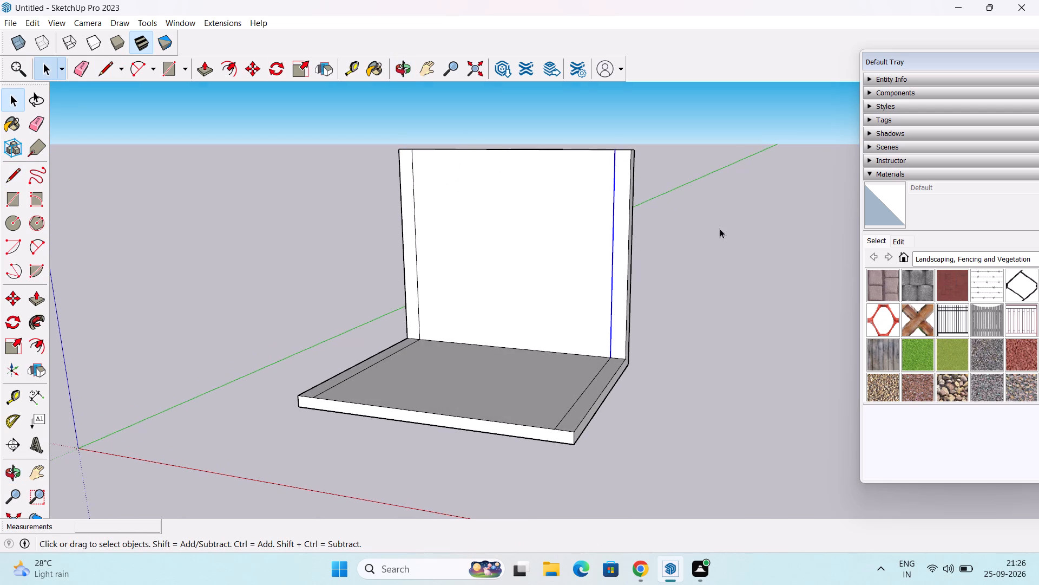
pyautogui.press('m')
pyautogui.click(609, 357)
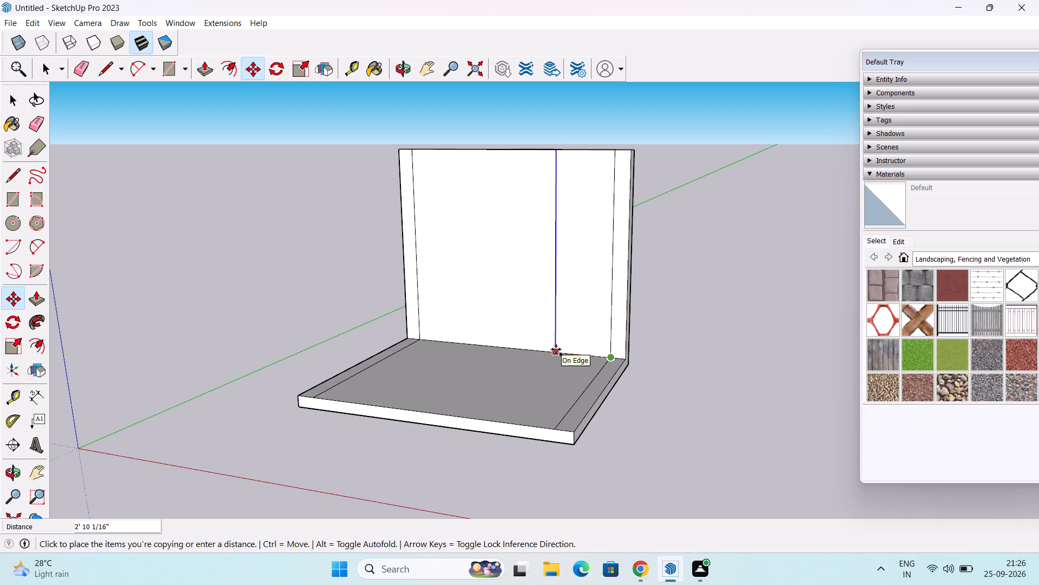
pyautogui.write("2'")
pyautogui.press('Return')
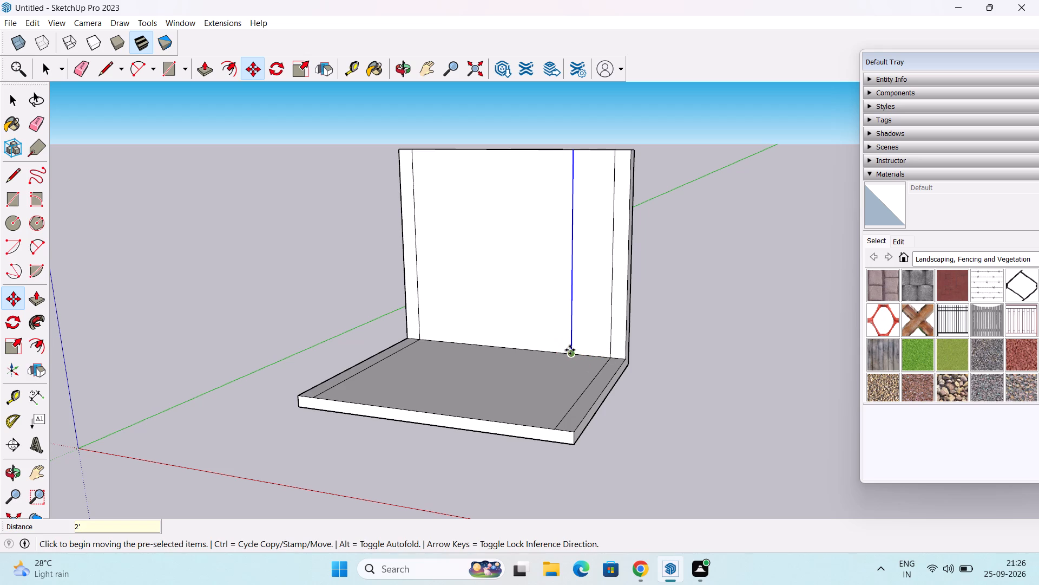
# Copy the new vertical line another 1' inward along the back wall's base.
pyautogui.click(570, 353)
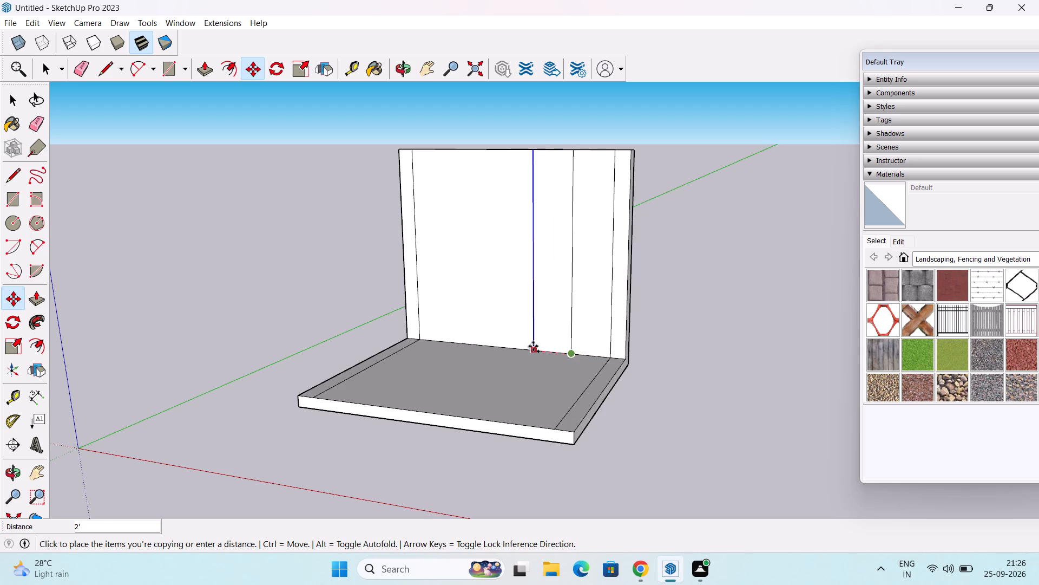
pyautogui.write("1'")
pyautogui.press('Return')
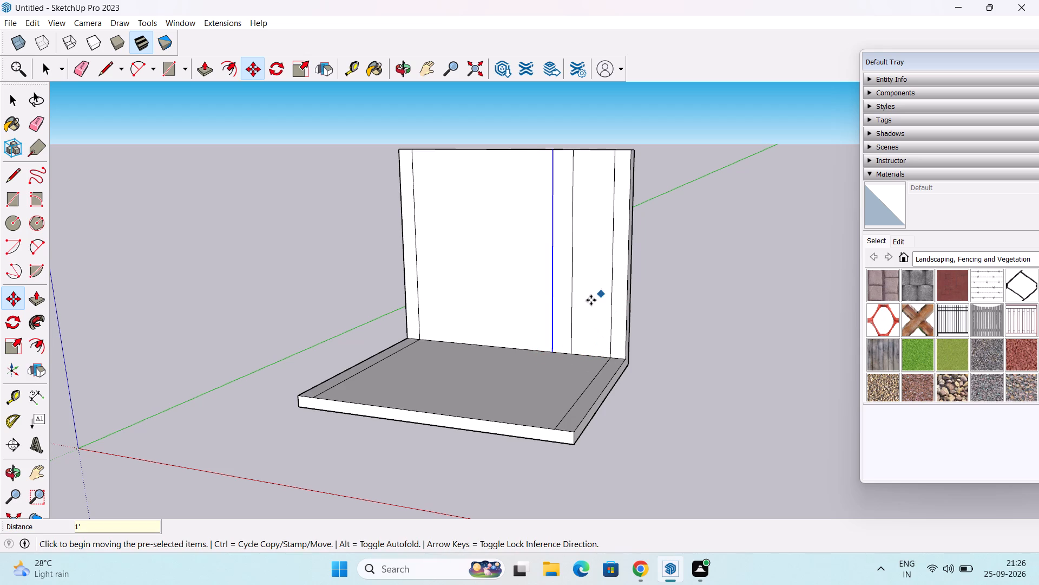
pyautogui.press('space')
# Delete the intermediate vertical line located 2' from the back wall's right vertical line.
pyautogui.click(570, 320)
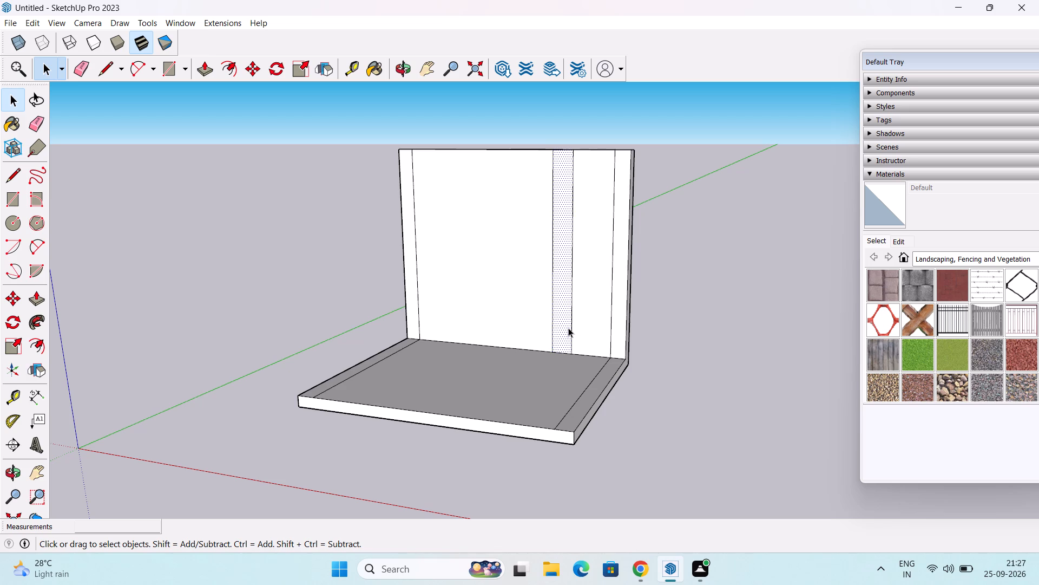
pyautogui.click(570, 337)
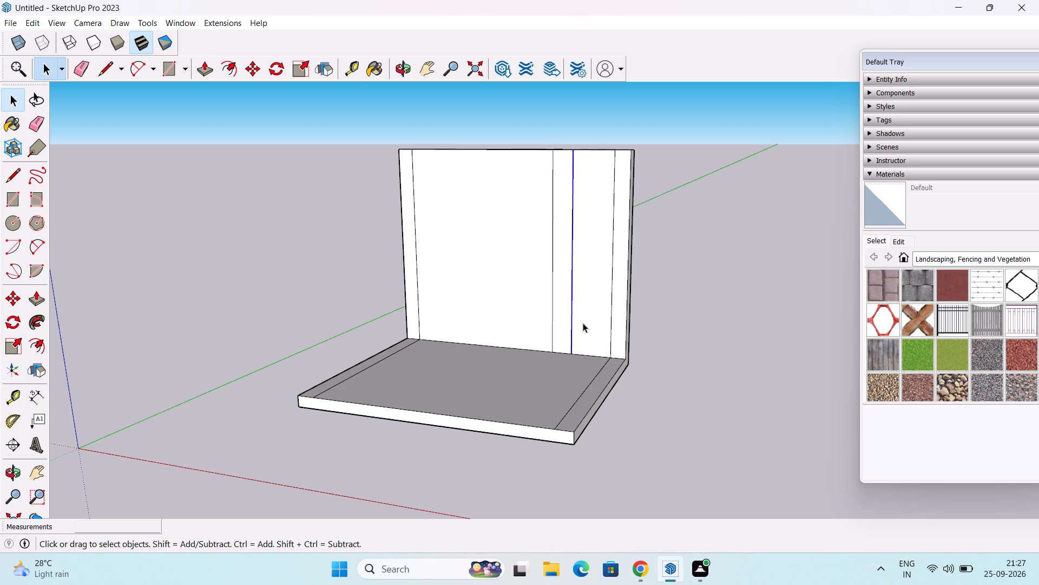
pyautogui.press('Delete')
# Copy the back wall's right vertical line onto the line 3' away and divide the span into 15 equal strips.
pyautogui.click(610, 305)
pyautogui.press('m')
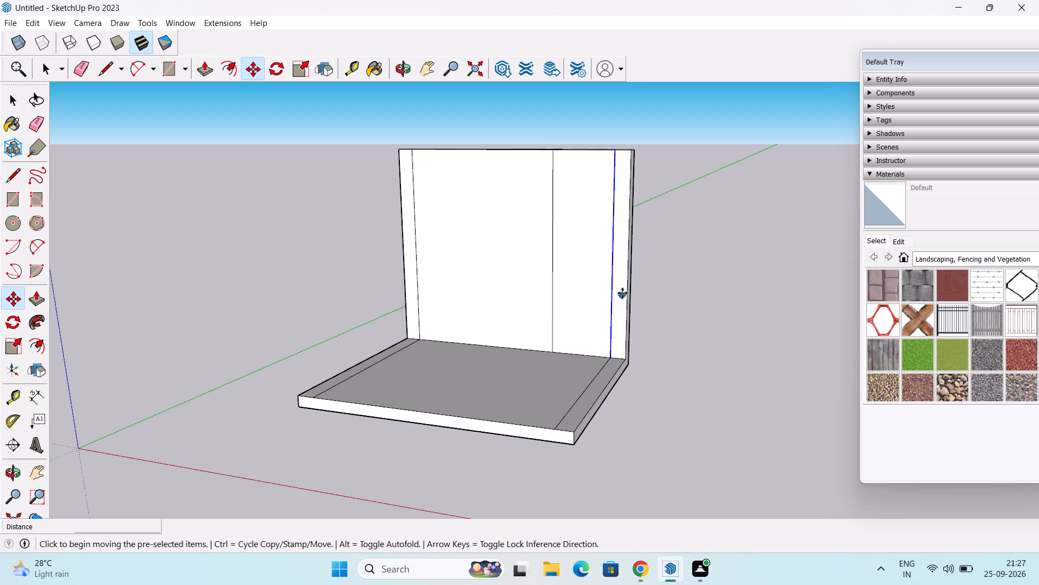
pyautogui.click(610, 355)
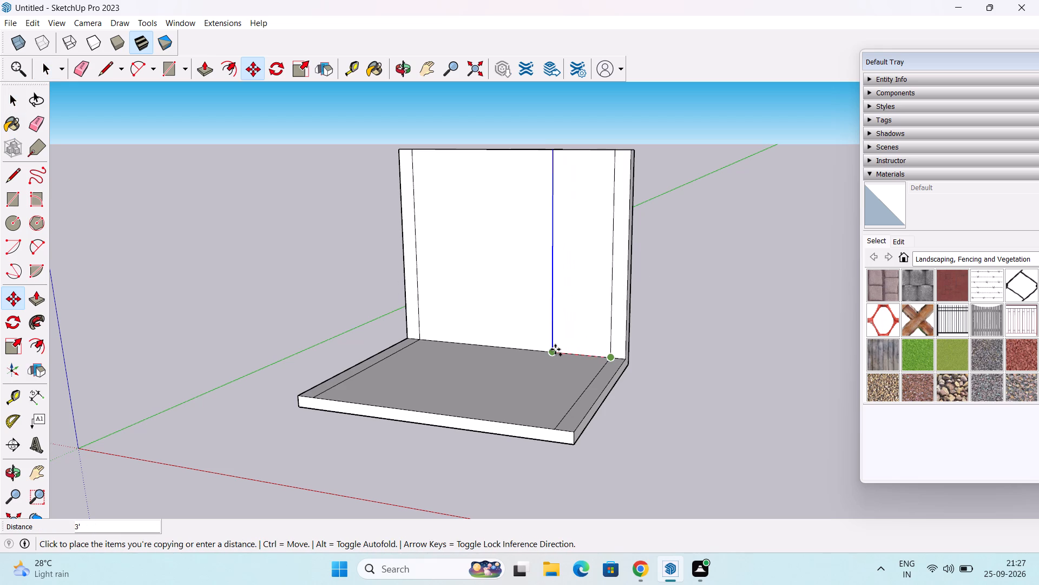
pyautogui.click(555, 349)
pyautogui.press('/')
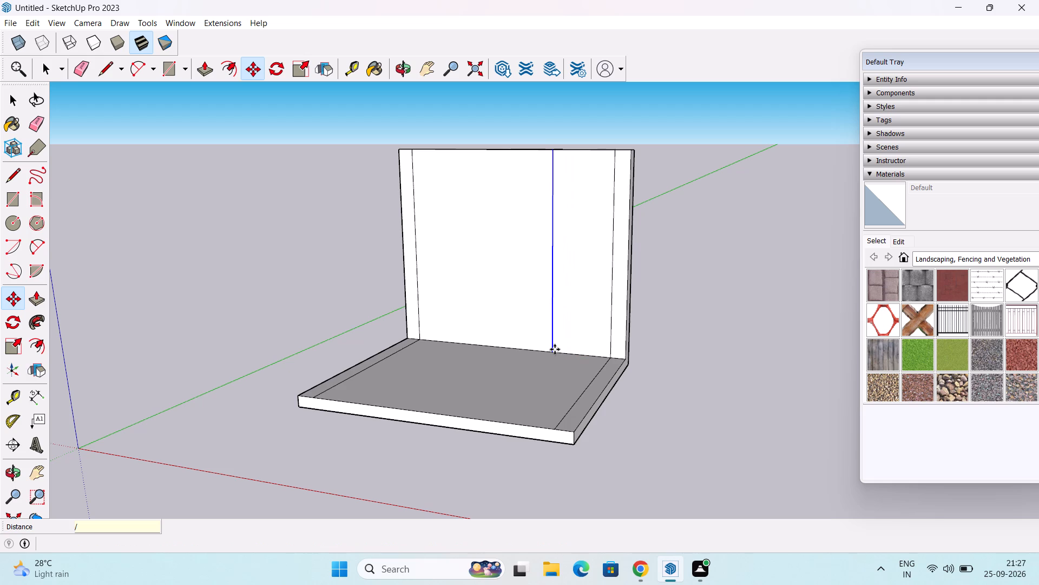
pyautogui.write('15')
pyautogui.press('Return')
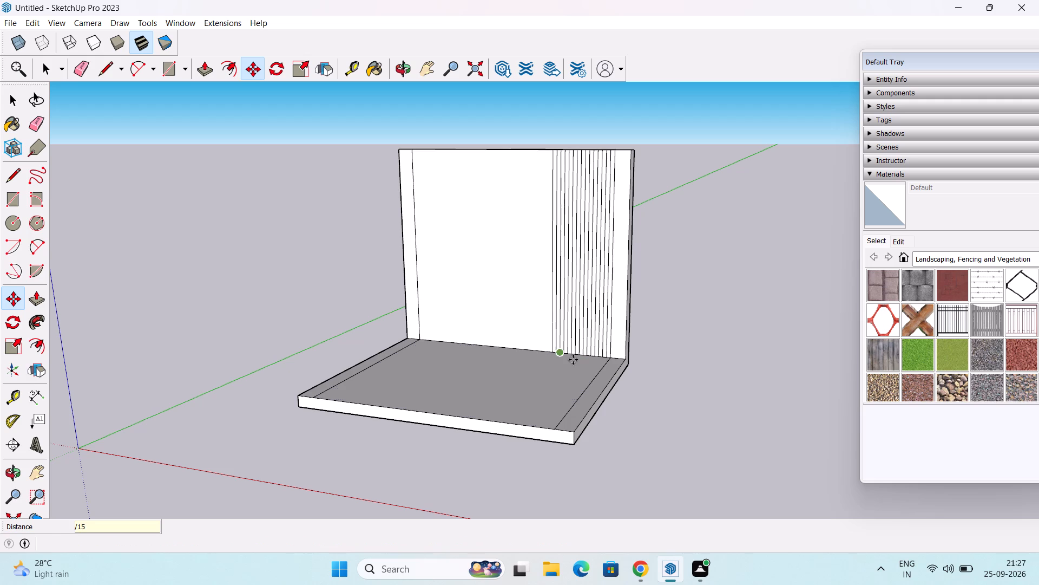
pyautogui.press('space')
# Push/Pull the leftmost narrow strip of the back wall's divided section outward by 2".
pyautogui.moveTo(584, 318); pyautogui.dragTo(648, 291, button='middle')
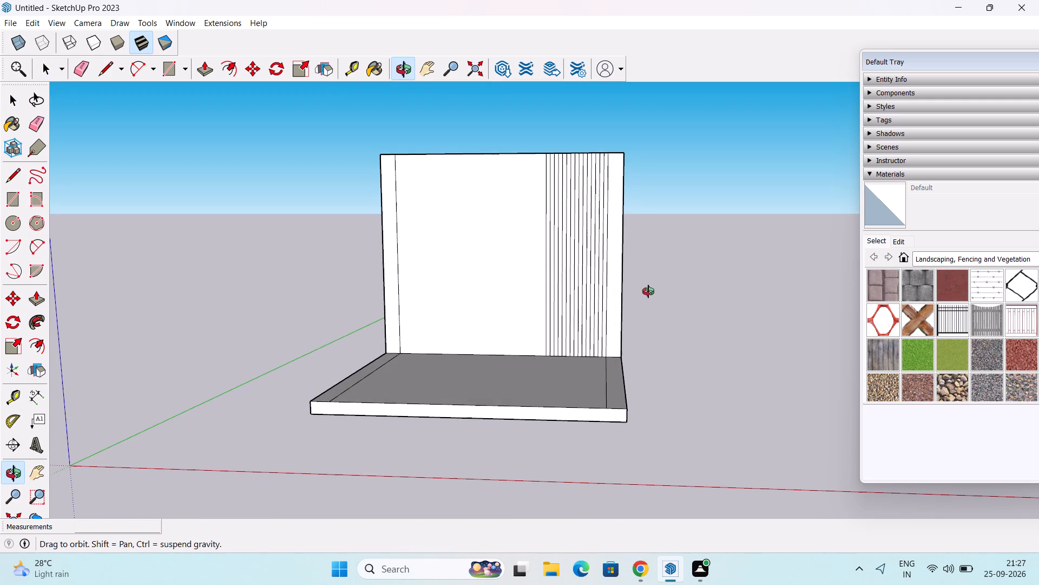
pyautogui.moveTo(648, 291); pyautogui.dragTo(632, 296, button='middle')
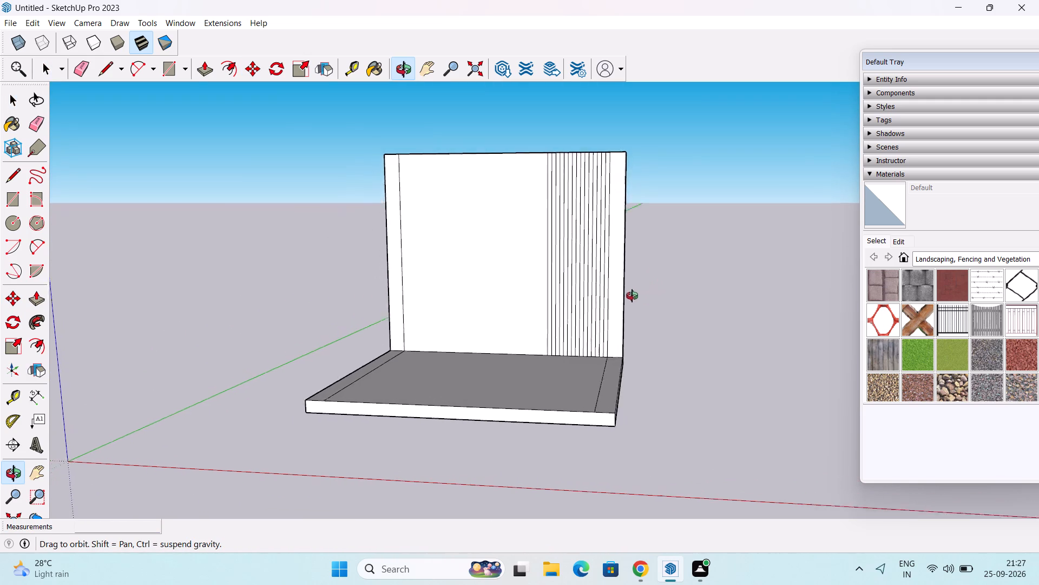
pyautogui.moveTo(632, 296); pyautogui.dragTo(592, 302, button='middle')
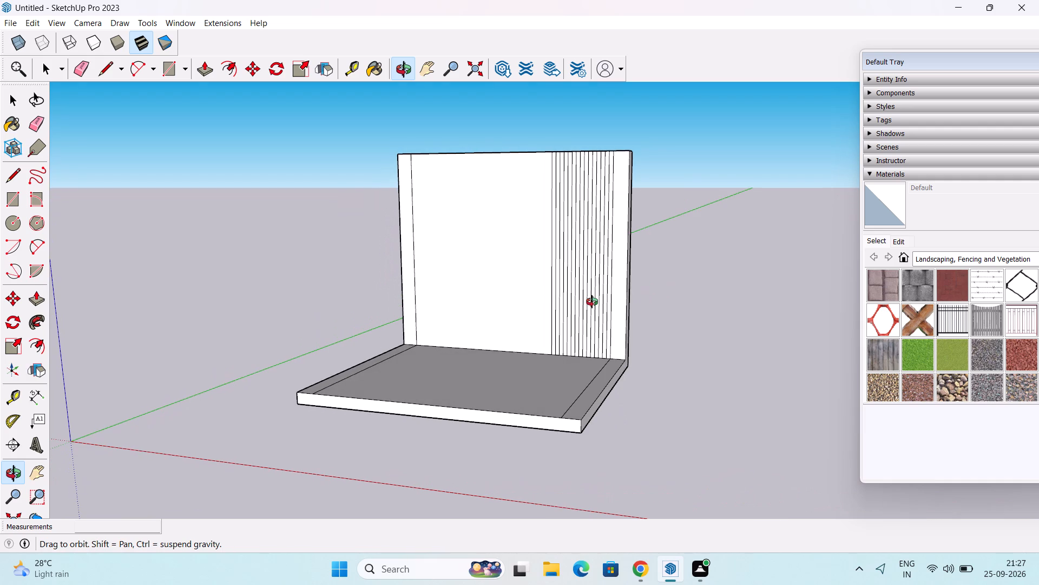
pyautogui.moveTo(592, 302); pyautogui.dragTo(583, 305, button='middle')
pyautogui.scroll(3, 601, 222)
pyautogui.moveTo(601, 222); pyautogui.dragTo(616, 400, button='middle')
pyautogui.keyDown('shift'); pyautogui.moveTo(610, 294); pyautogui.dragTo(612, 354, button='middle'); pyautogui.keyUp('shift')
pyautogui.press('p')
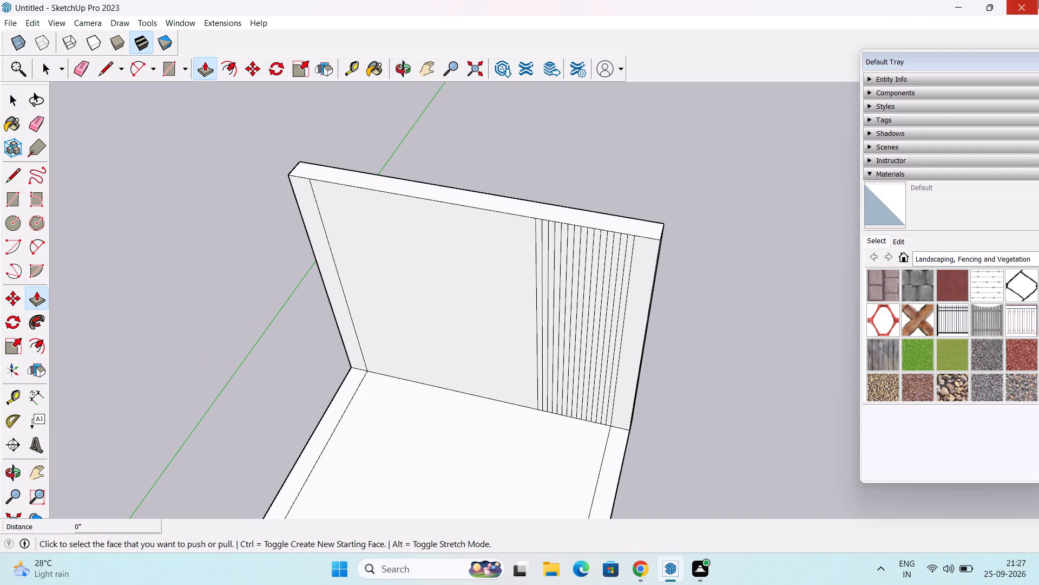
pyautogui.click(538, 259)
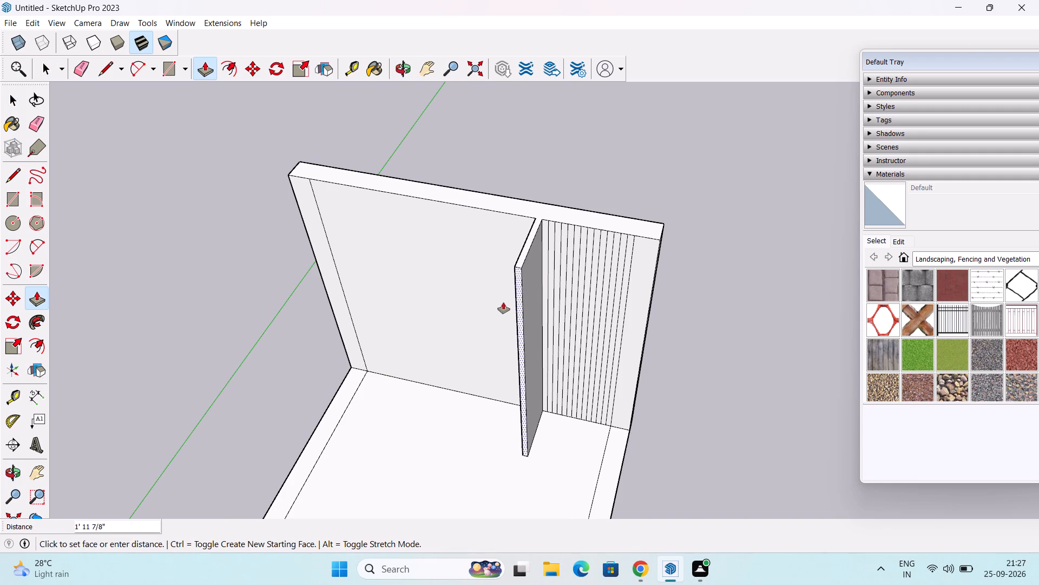
pyautogui.press('2')
pyautogui.hotkey('shift', '"')
pyautogui.press('Return')
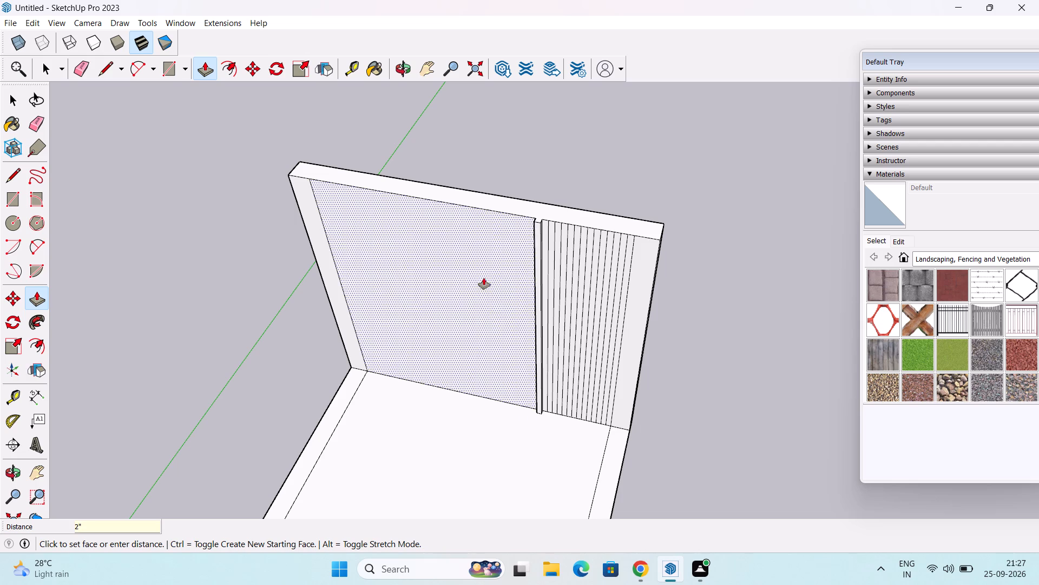
# Extrude every second remaining strip of the back wall's divided section outward by the same 2", seven strips in all.
pyautogui.scroll(4, 492, 310)
pyautogui.moveTo(501, 305); pyautogui.dragTo(443, 314, button='middle')
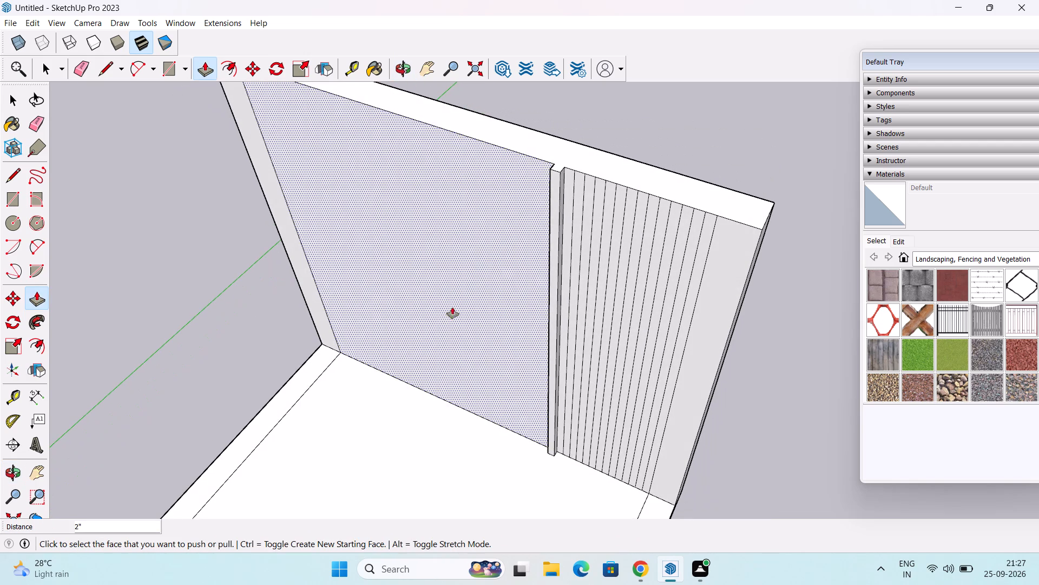
pyautogui.doubleClick(578, 232)
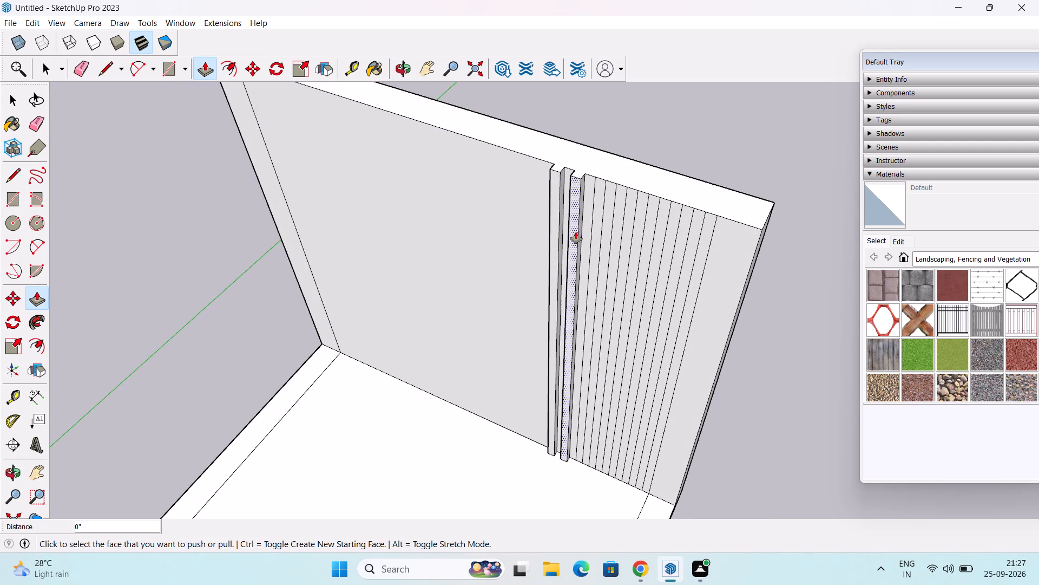
pyautogui.doubleClick(595, 226)
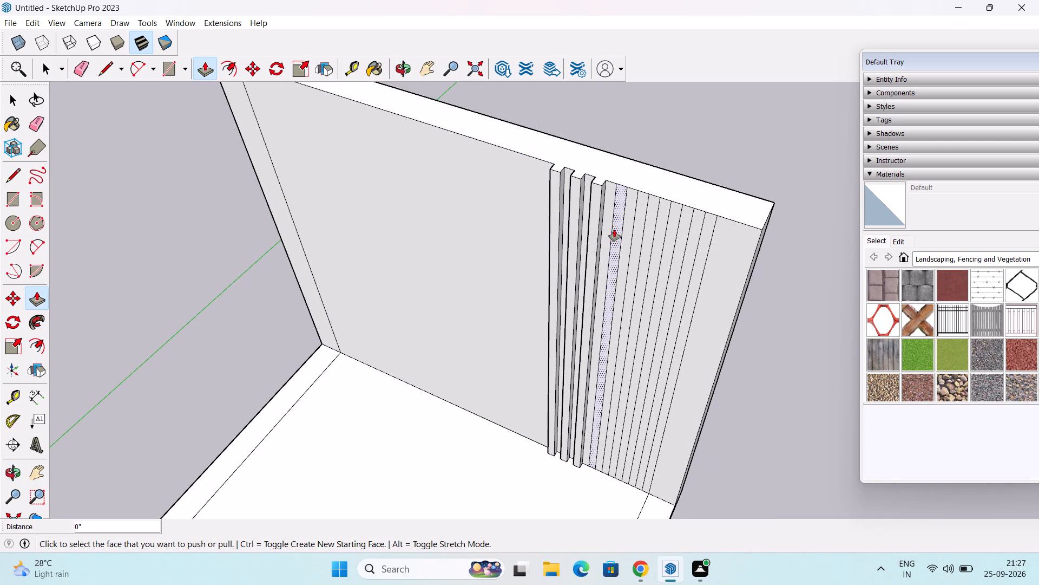
pyautogui.doubleClick(618, 231)
pyautogui.doubleClick(639, 235)
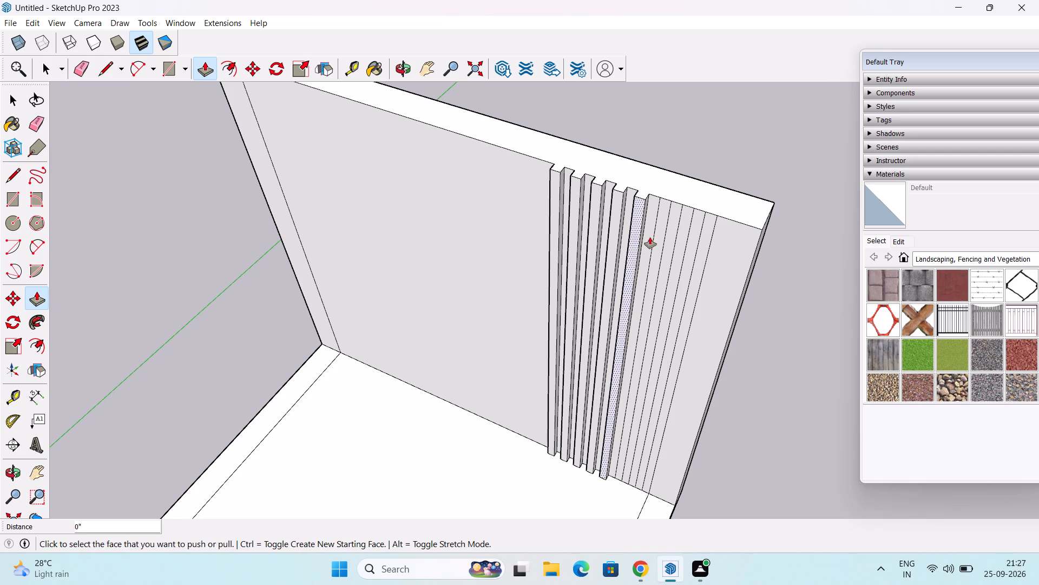
pyautogui.doubleClick(657, 237)
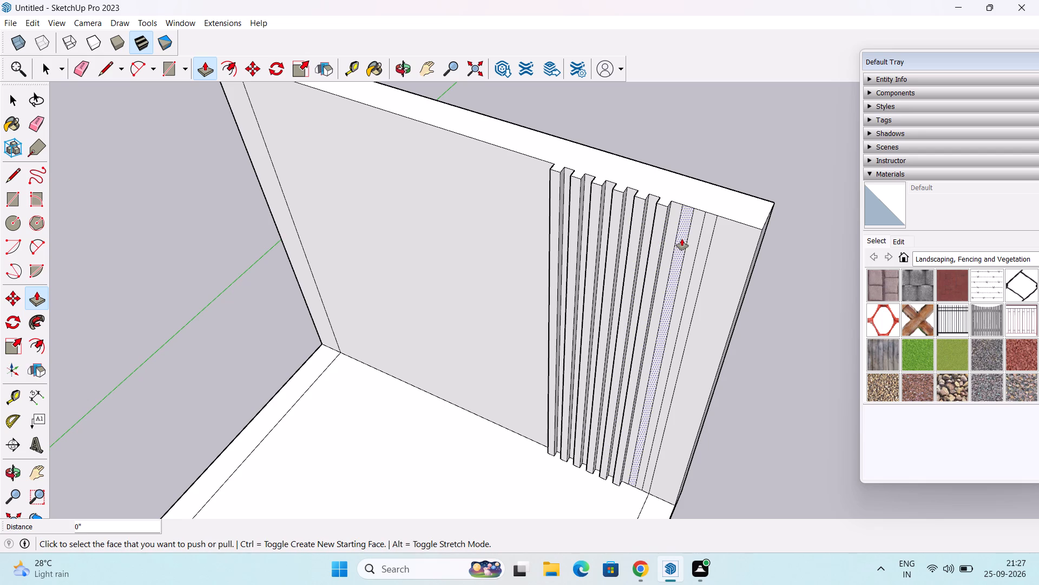
pyautogui.doubleClick(678, 241)
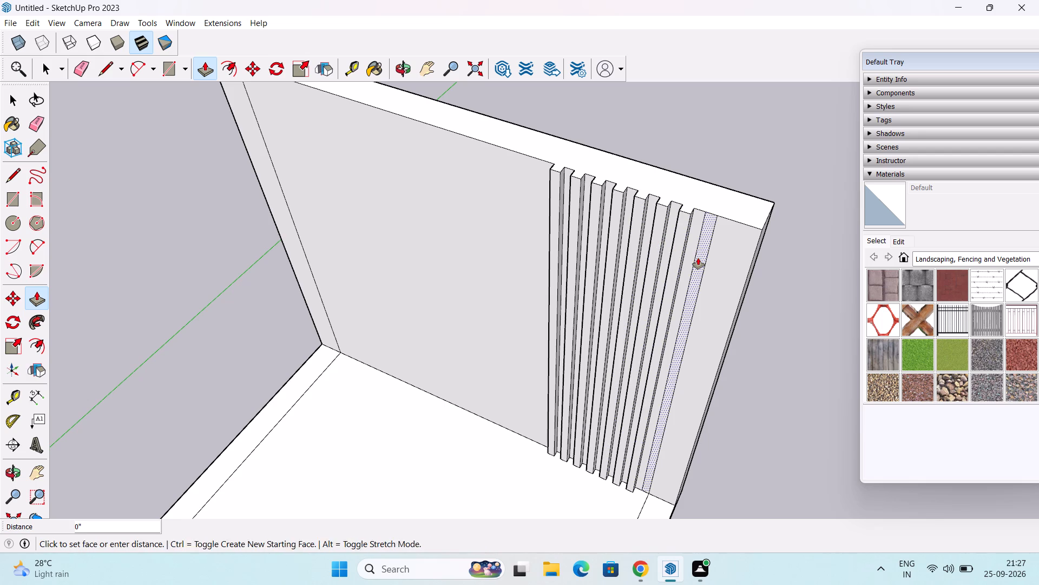
pyautogui.doubleClick(698, 258)
pyautogui.moveTo(643, 285); pyautogui.dragTo(596, 393, button='middle')
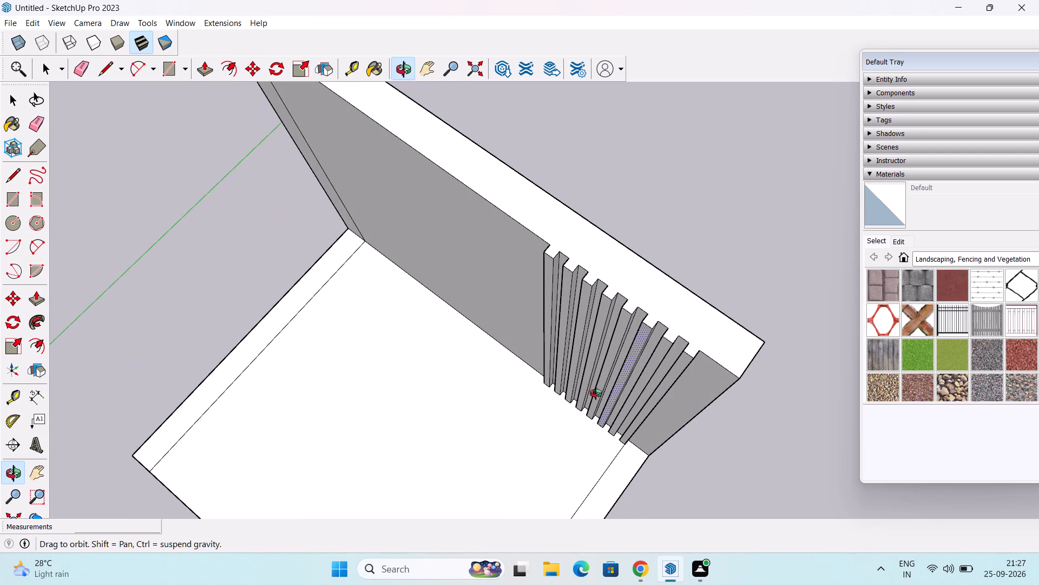
pyautogui.moveTo(596, 393); pyautogui.dragTo(588, 322, button='middle')
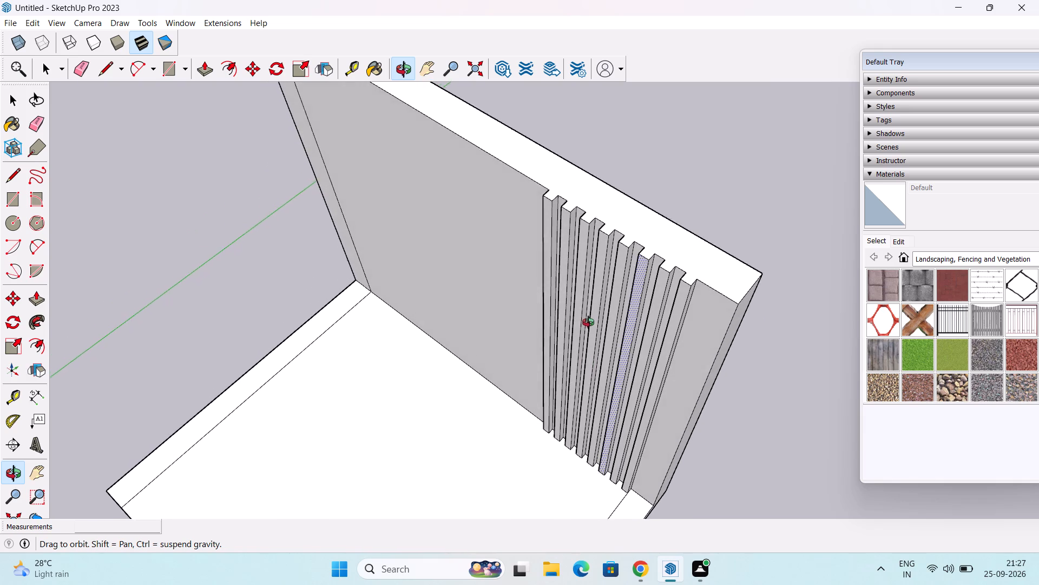
pyautogui.moveTo(588, 322); pyautogui.dragTo(728, 232, button='middle')
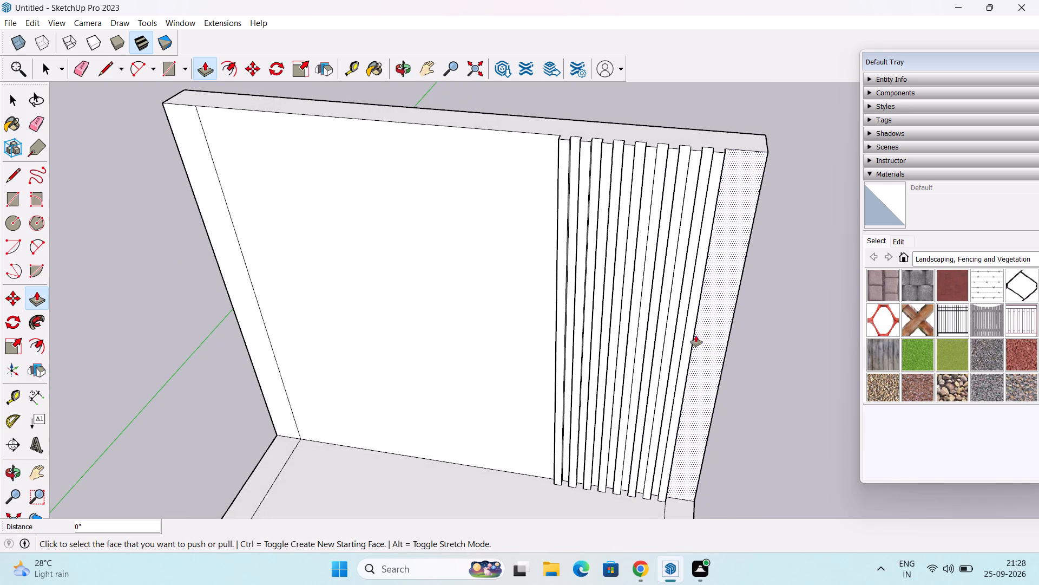
pyautogui.press('space')
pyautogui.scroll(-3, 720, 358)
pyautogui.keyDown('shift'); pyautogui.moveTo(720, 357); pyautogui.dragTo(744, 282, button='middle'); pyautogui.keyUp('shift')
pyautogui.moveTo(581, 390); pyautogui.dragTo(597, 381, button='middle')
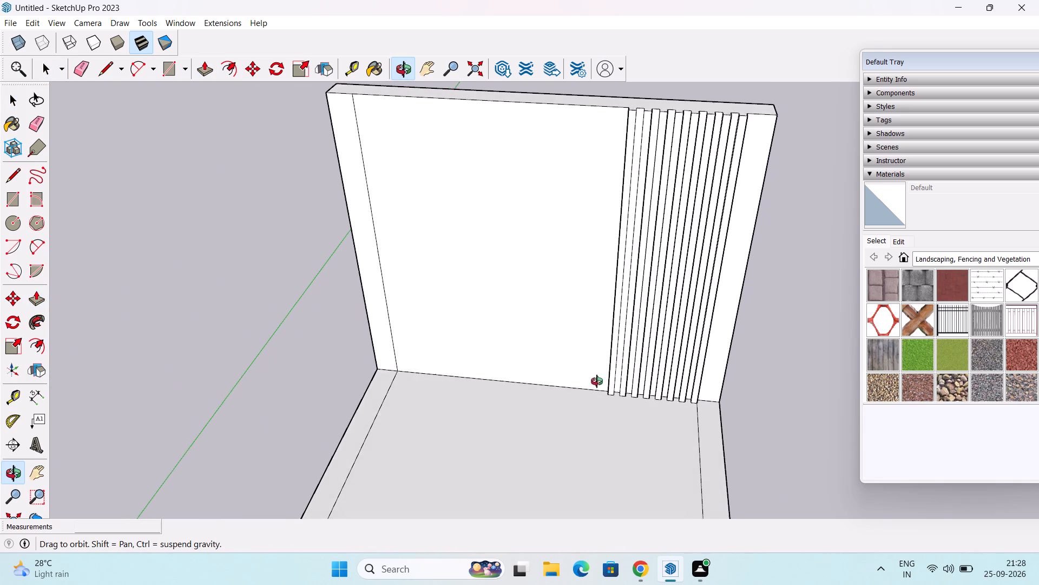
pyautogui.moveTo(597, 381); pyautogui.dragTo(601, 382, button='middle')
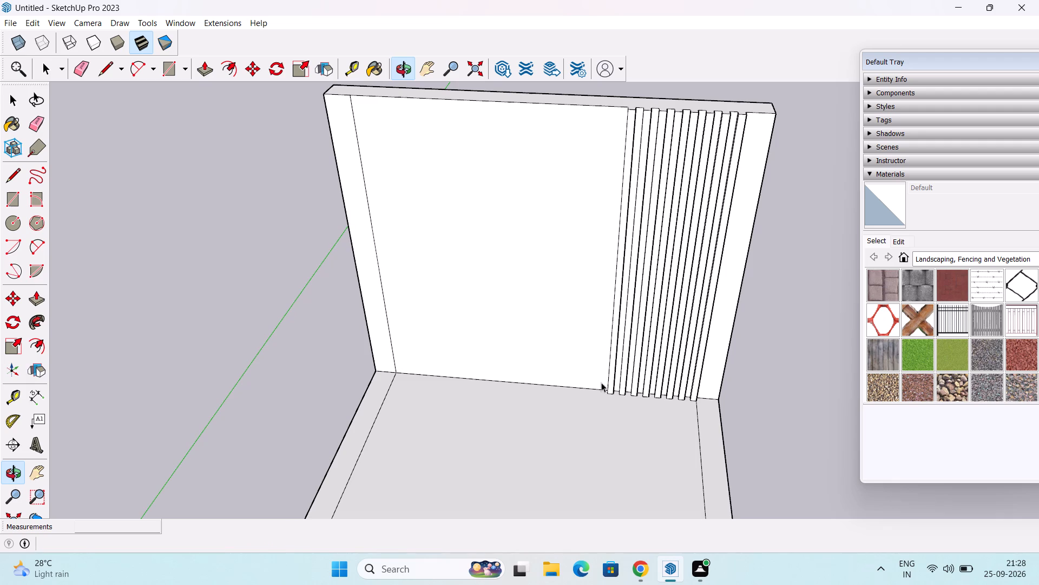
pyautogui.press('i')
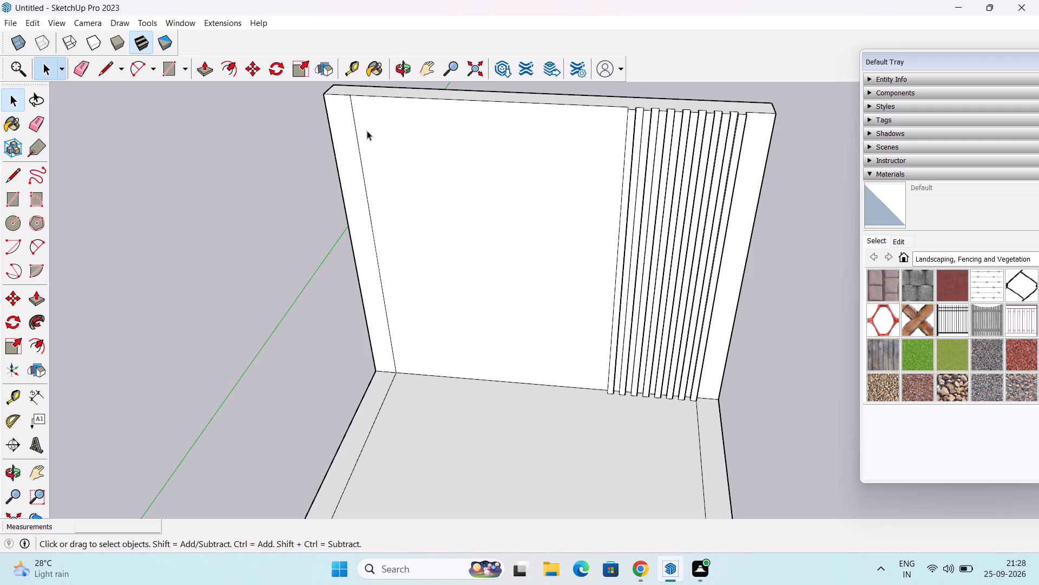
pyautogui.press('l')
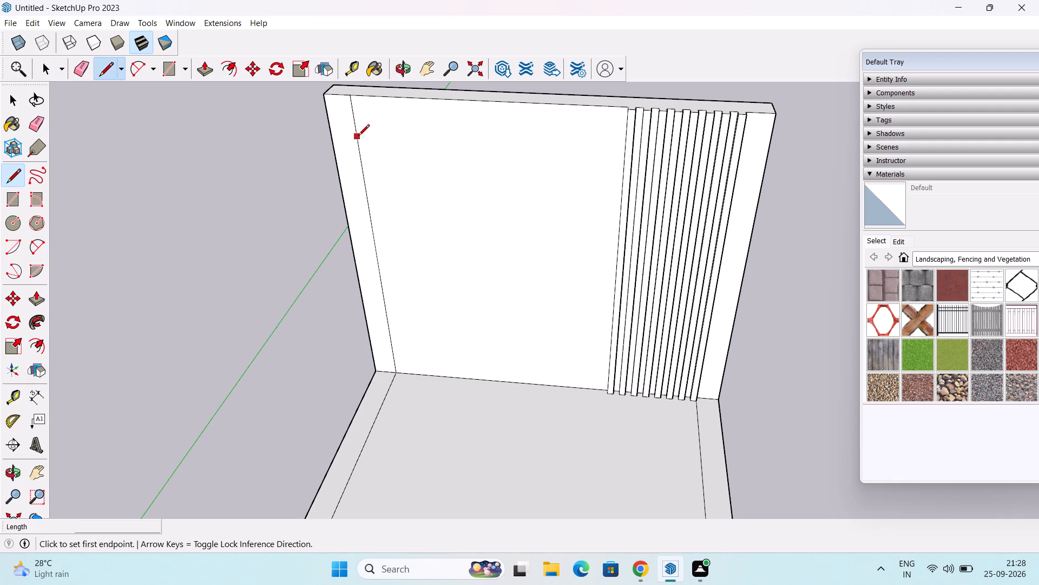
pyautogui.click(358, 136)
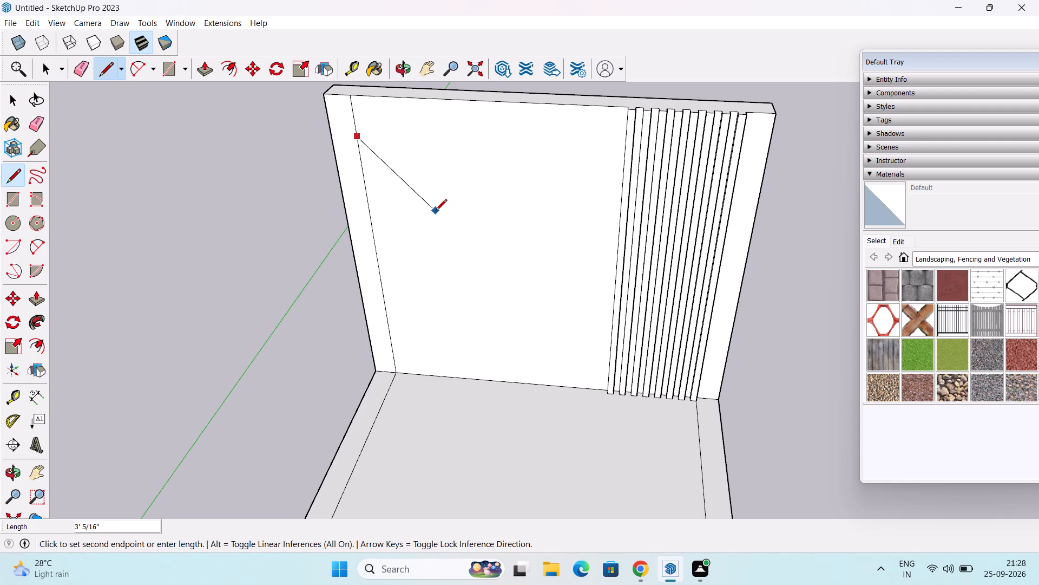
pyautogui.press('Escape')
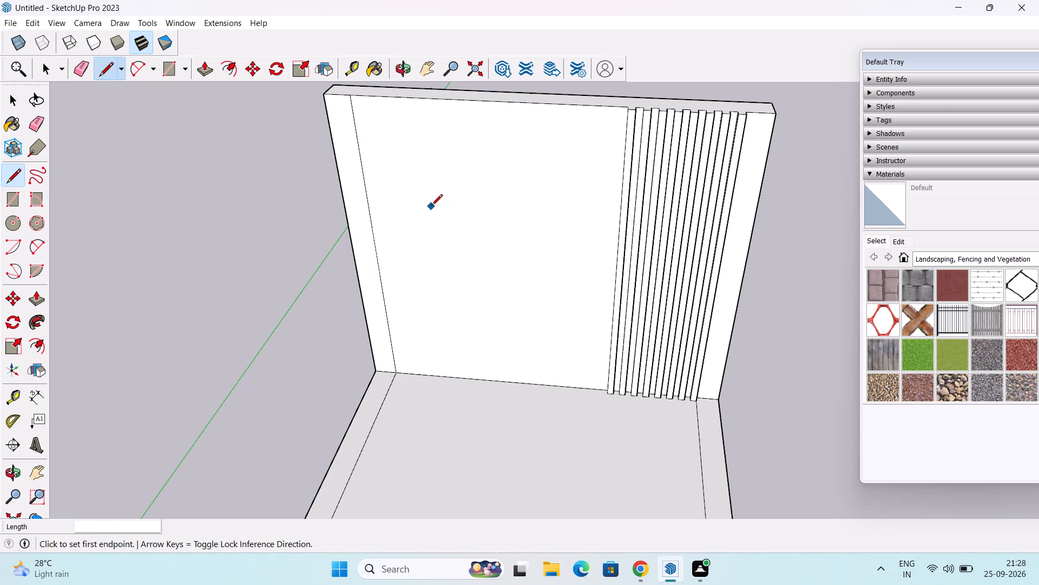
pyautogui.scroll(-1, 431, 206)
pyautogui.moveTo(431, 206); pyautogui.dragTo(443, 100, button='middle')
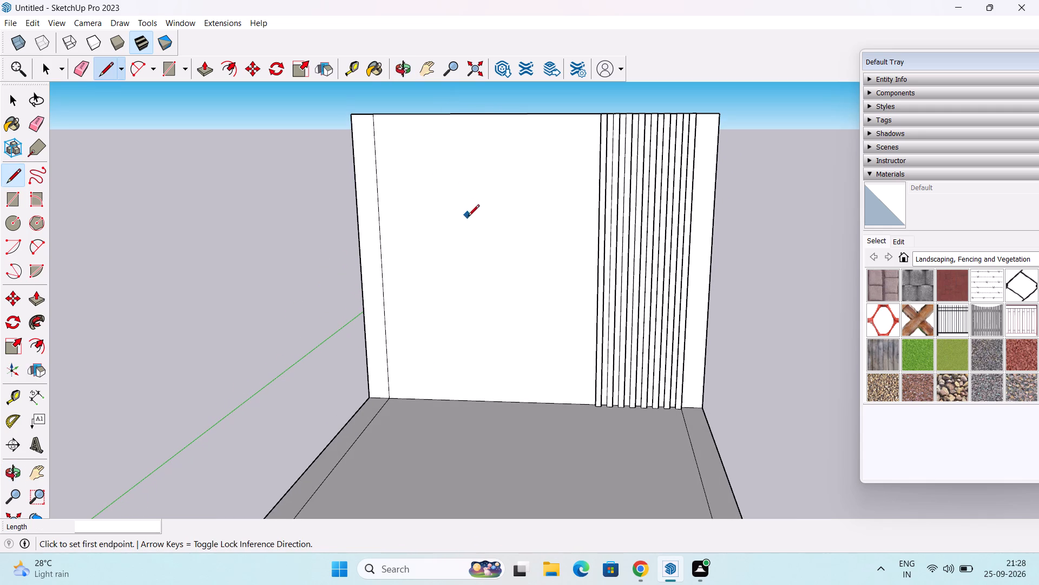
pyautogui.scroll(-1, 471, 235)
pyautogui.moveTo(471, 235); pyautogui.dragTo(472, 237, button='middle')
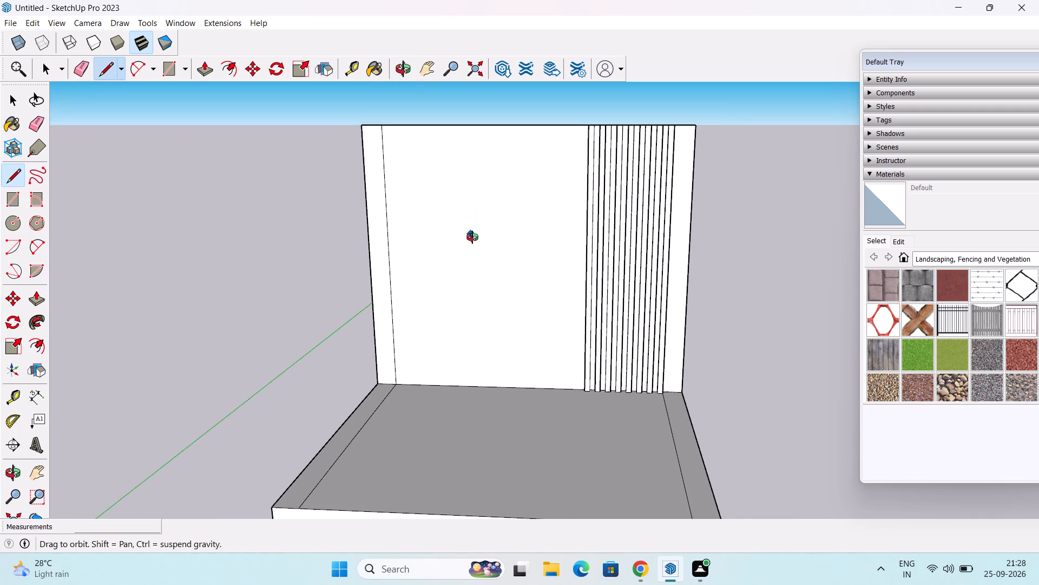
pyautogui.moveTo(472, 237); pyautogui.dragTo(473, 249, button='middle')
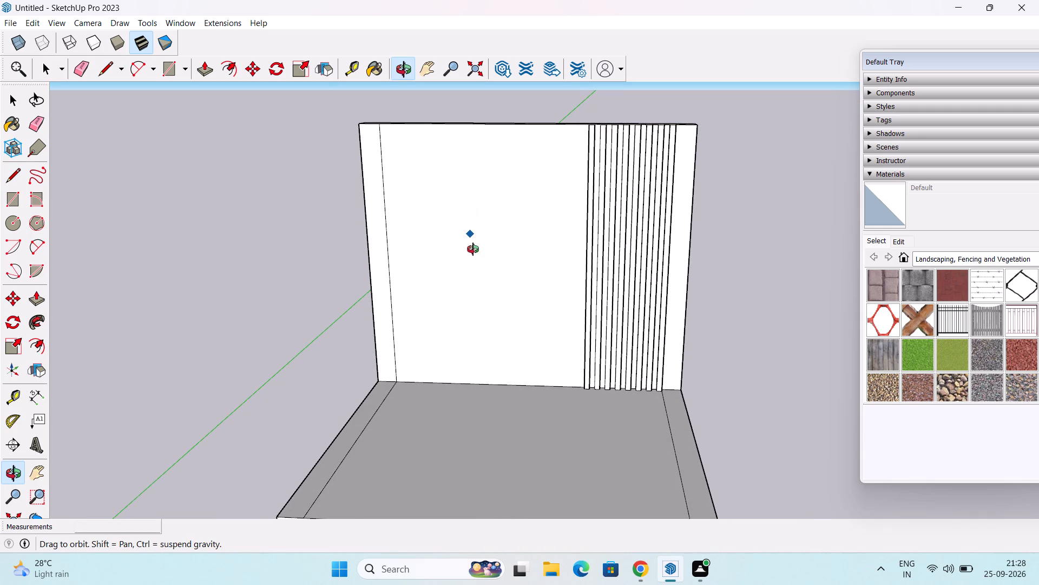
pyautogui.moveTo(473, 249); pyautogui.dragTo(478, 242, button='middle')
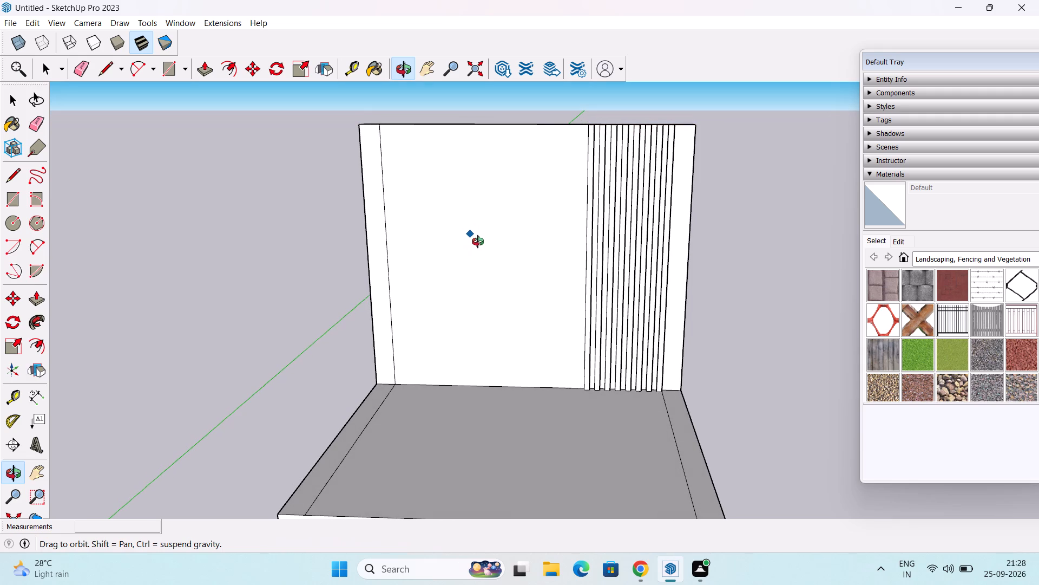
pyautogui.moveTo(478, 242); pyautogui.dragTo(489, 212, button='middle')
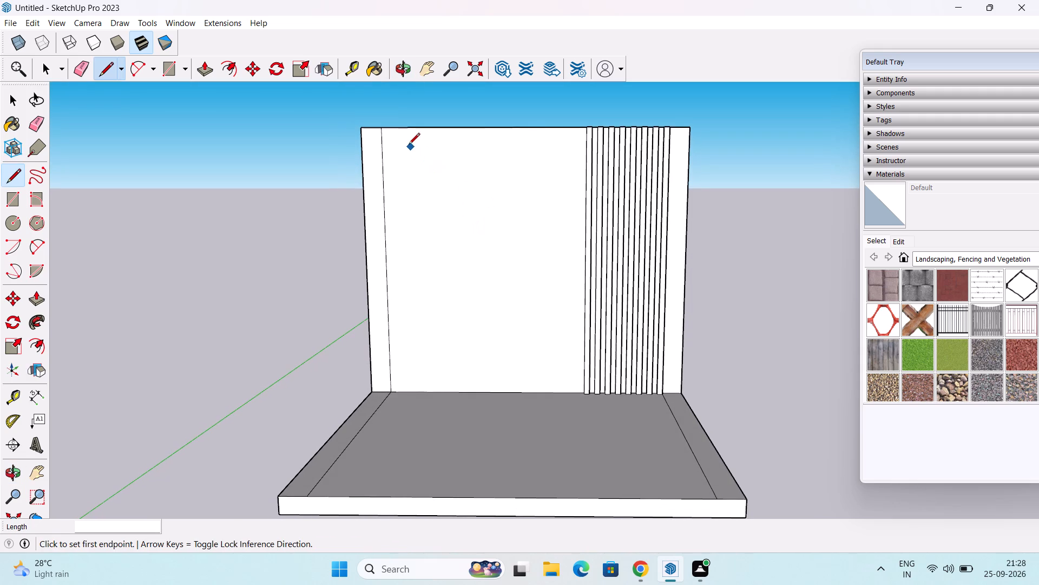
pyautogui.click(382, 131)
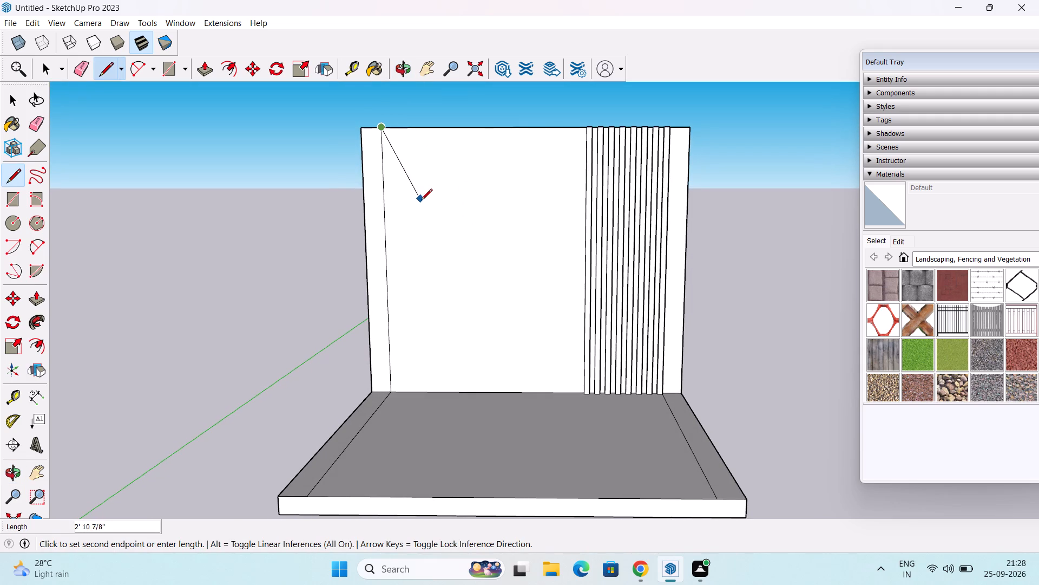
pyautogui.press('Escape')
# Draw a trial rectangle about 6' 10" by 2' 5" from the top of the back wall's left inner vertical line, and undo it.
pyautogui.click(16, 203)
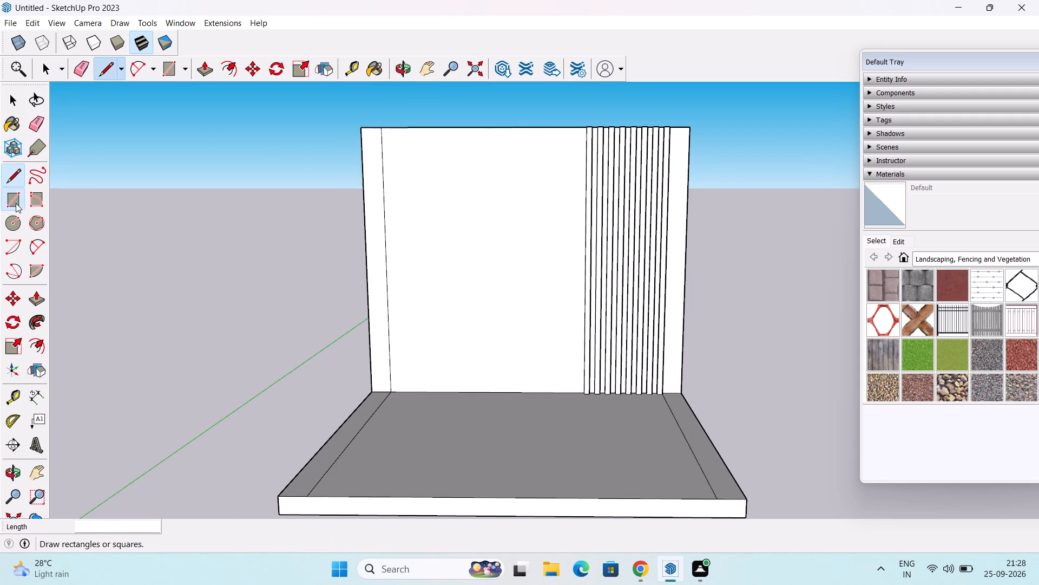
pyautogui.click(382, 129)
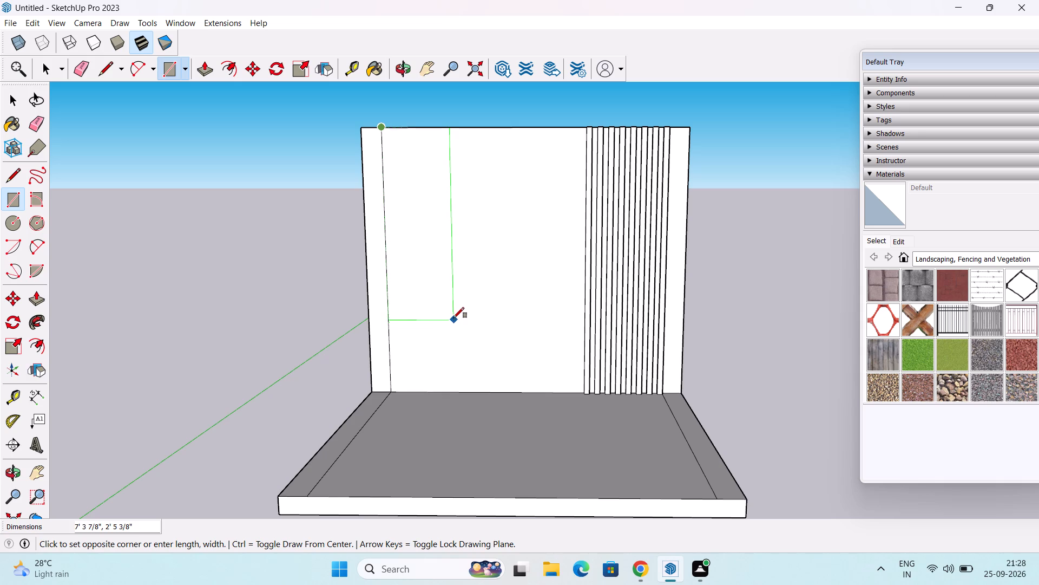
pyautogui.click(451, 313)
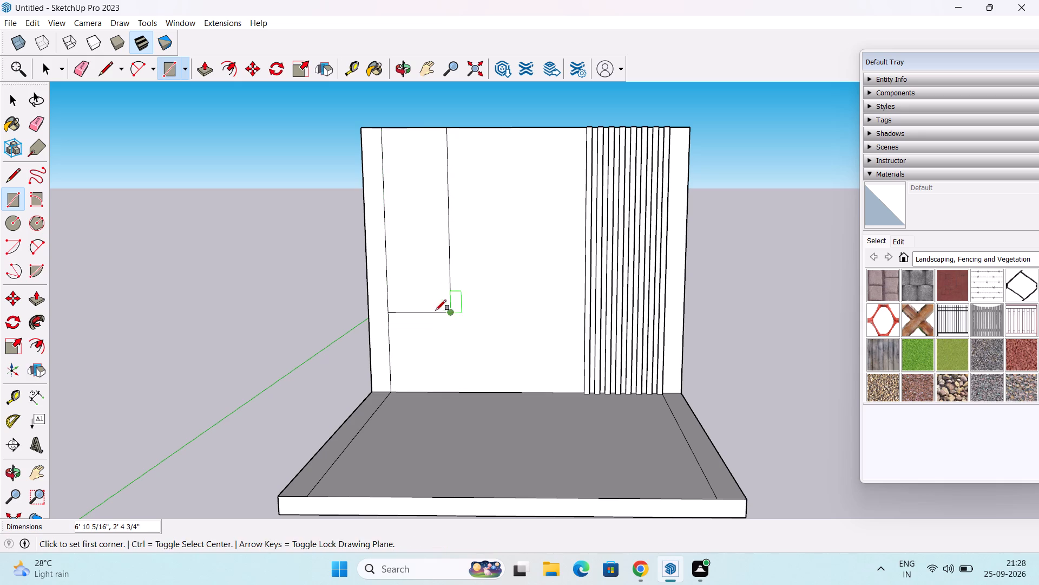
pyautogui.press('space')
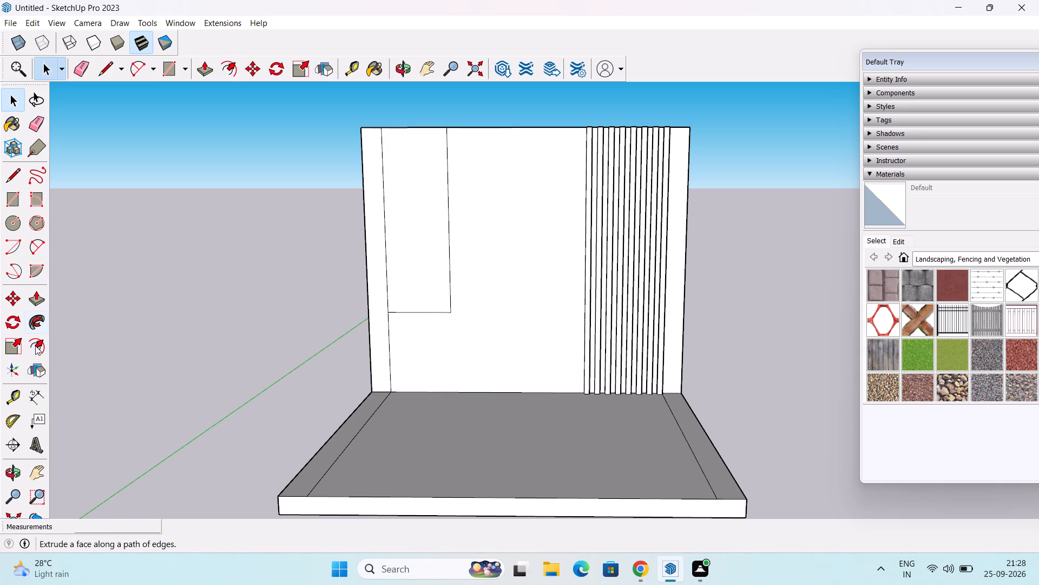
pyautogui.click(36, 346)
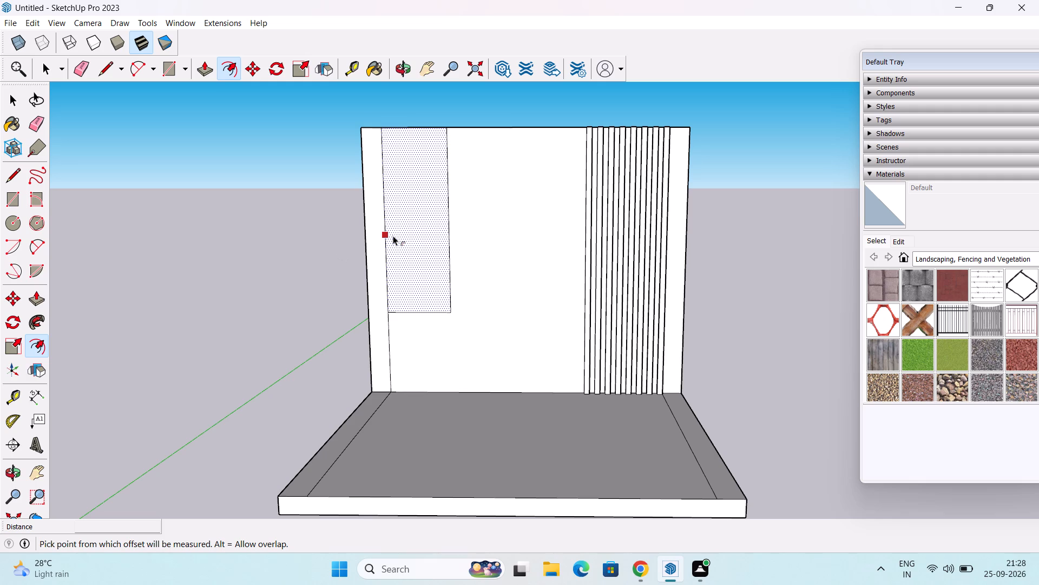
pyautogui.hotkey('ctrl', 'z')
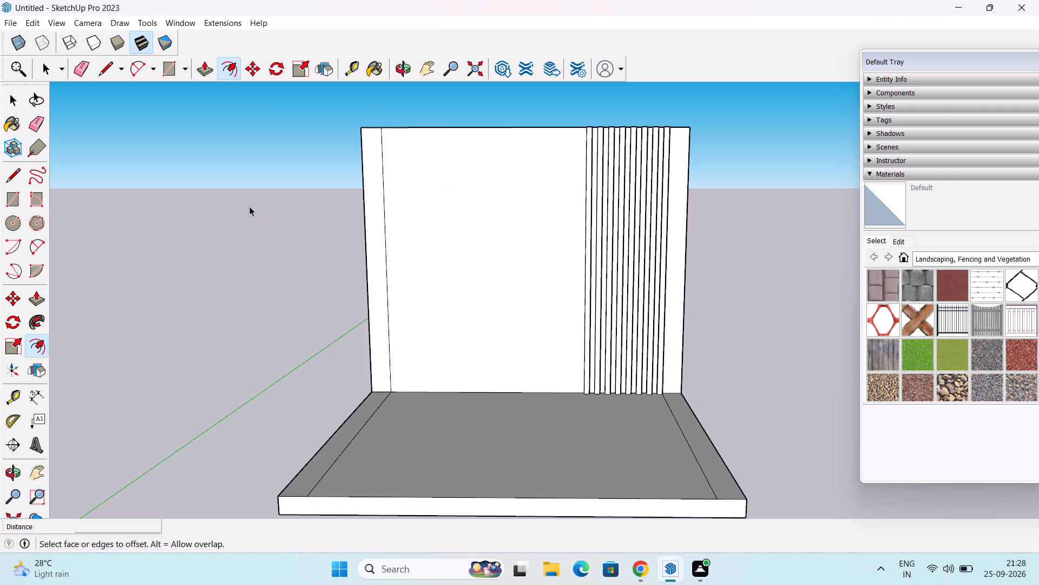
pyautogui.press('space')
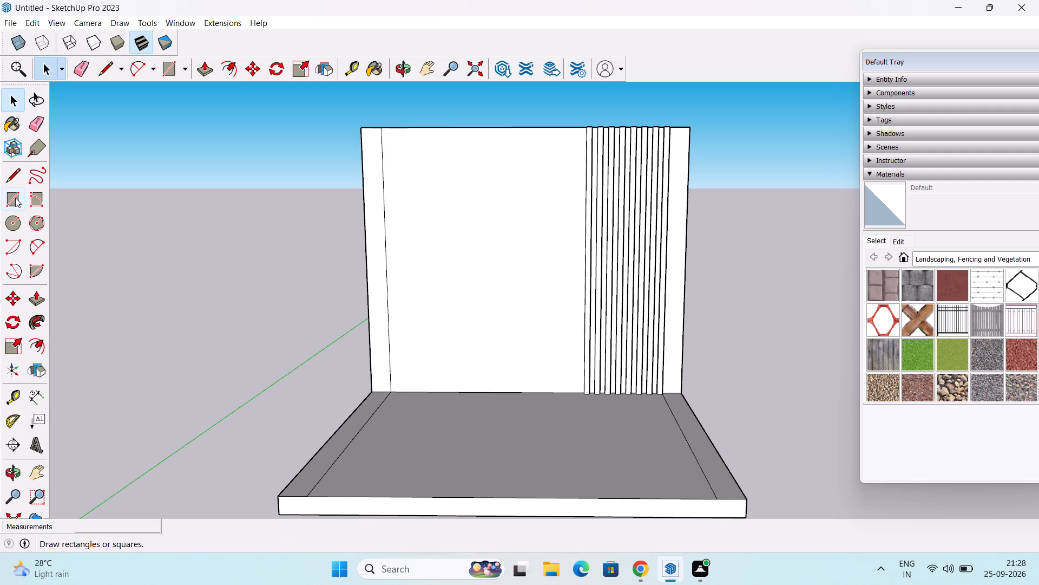
# Draw a rectangle about 7' 3" high by 2' 8" wide from the top of the back wall's left inner vertical line.
pyautogui.click(11, 203)
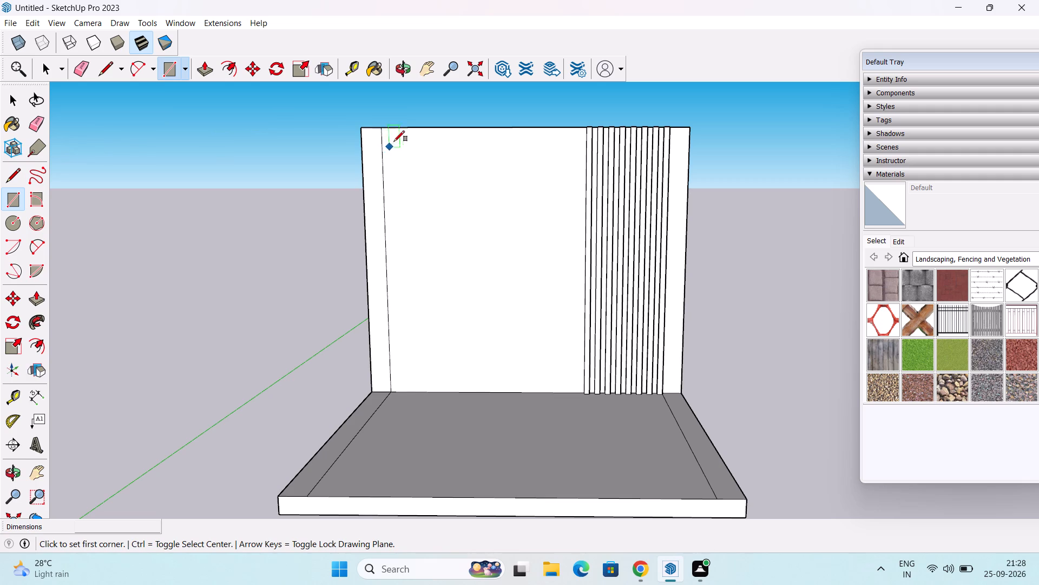
pyautogui.click(383, 129)
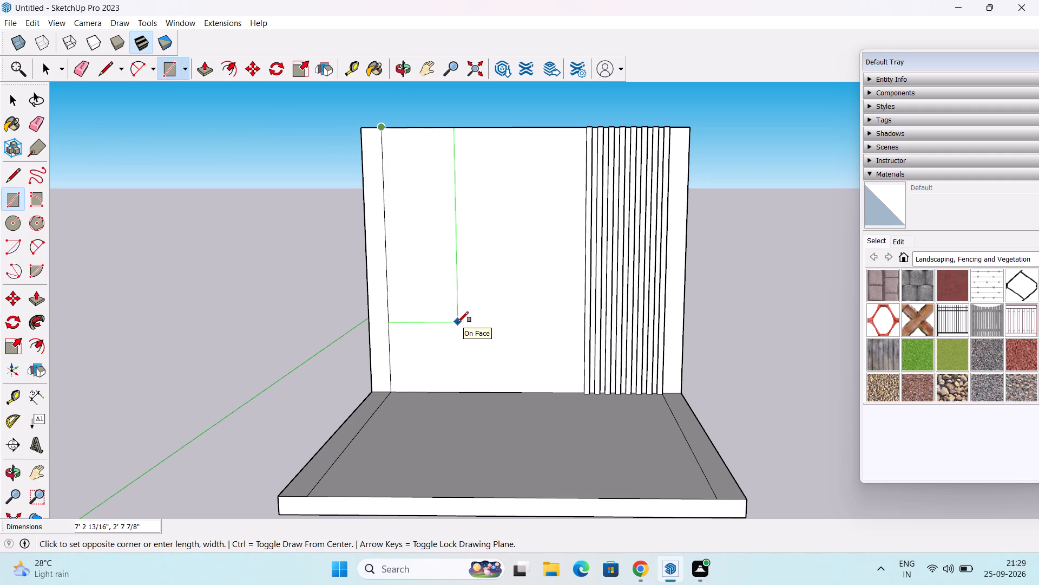
pyautogui.click(458, 322)
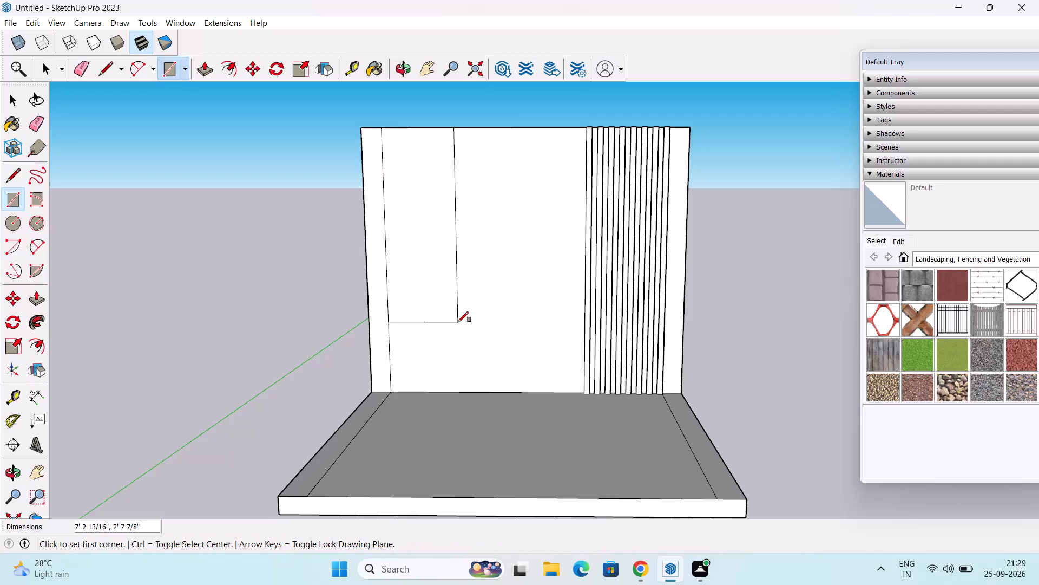
pyautogui.moveTo(456, 328); pyautogui.dragTo(459, 334, button='middle')
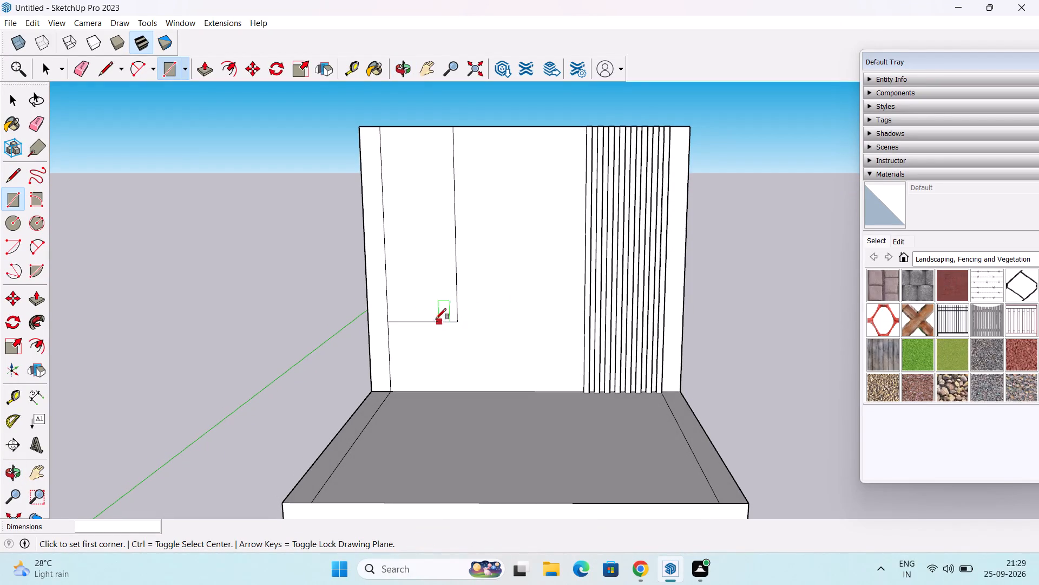
pyautogui.press('space')
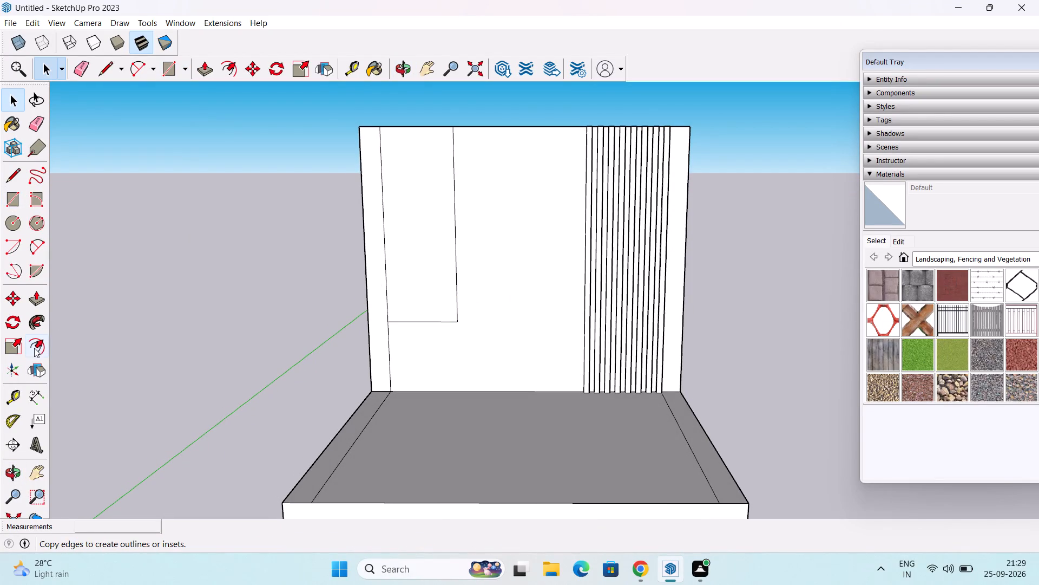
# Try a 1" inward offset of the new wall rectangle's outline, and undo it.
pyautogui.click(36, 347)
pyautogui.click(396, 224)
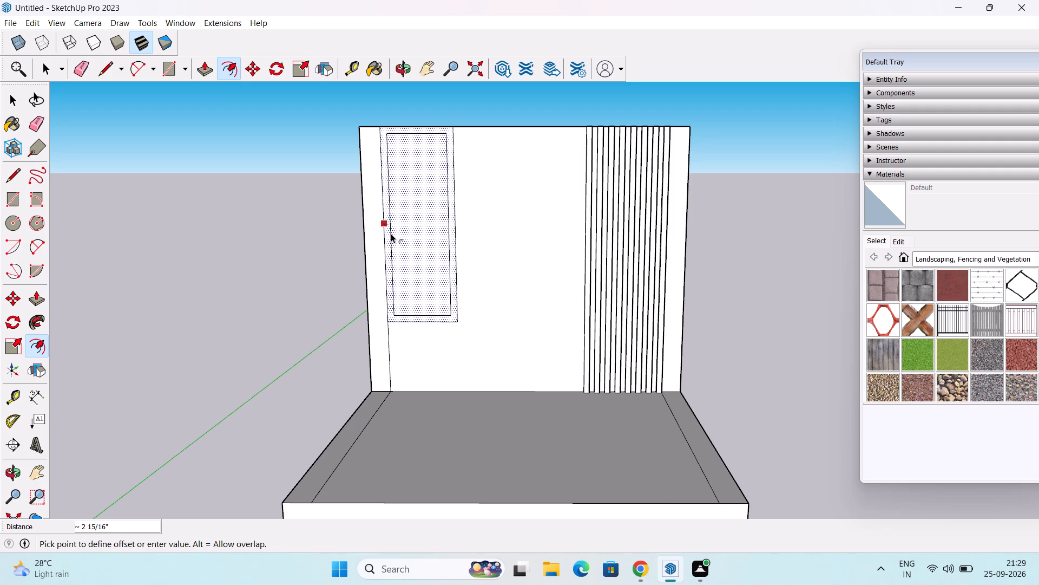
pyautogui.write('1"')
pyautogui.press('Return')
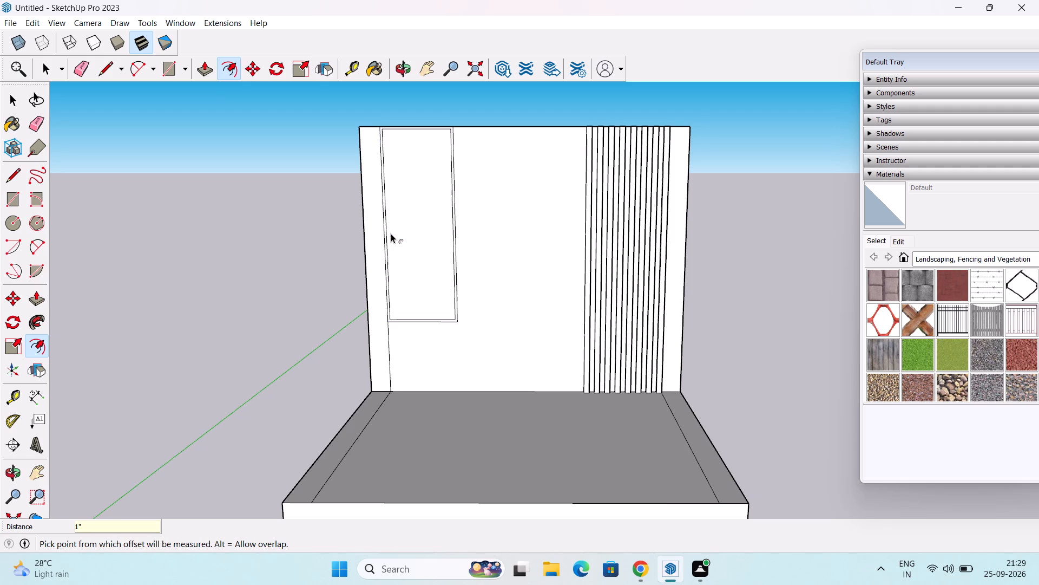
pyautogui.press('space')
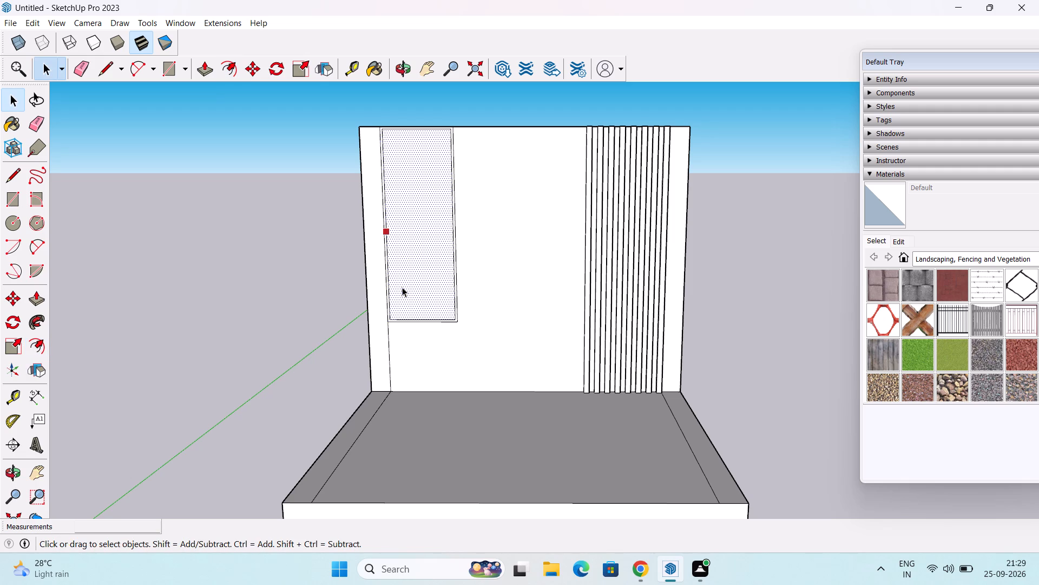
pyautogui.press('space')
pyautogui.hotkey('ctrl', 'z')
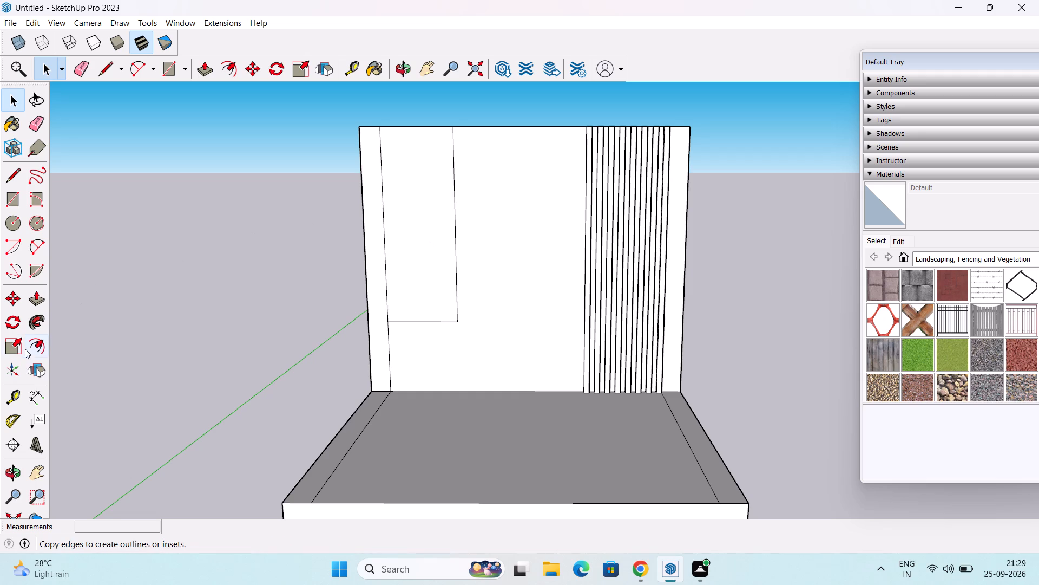
# Offset the wall rectangle's outline inward by 2".
pyautogui.moveTo(34, 347); pyautogui.dragTo(54, 330)
pyautogui.click(31, 343)
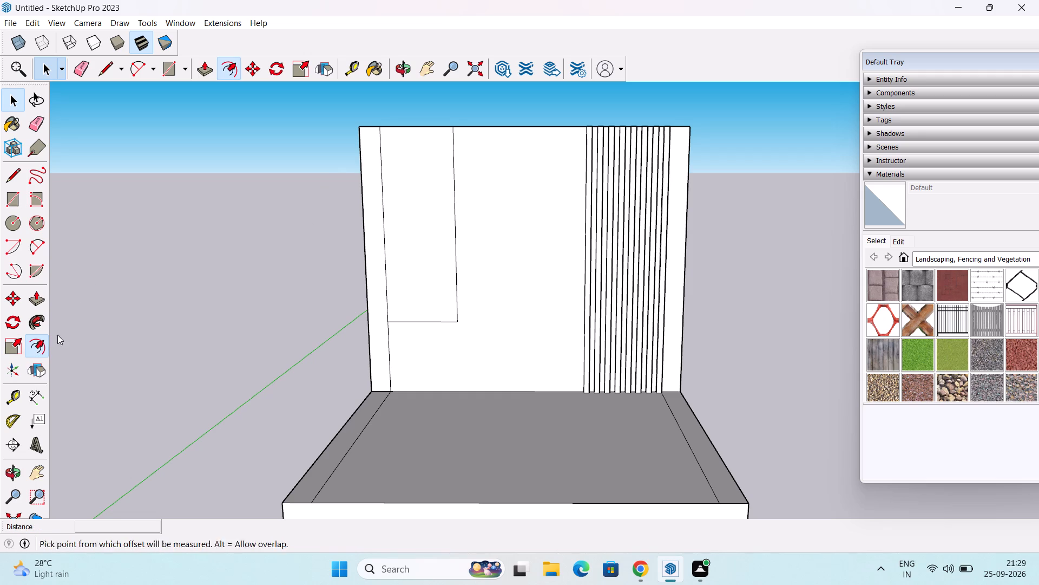
pyautogui.click(392, 185)
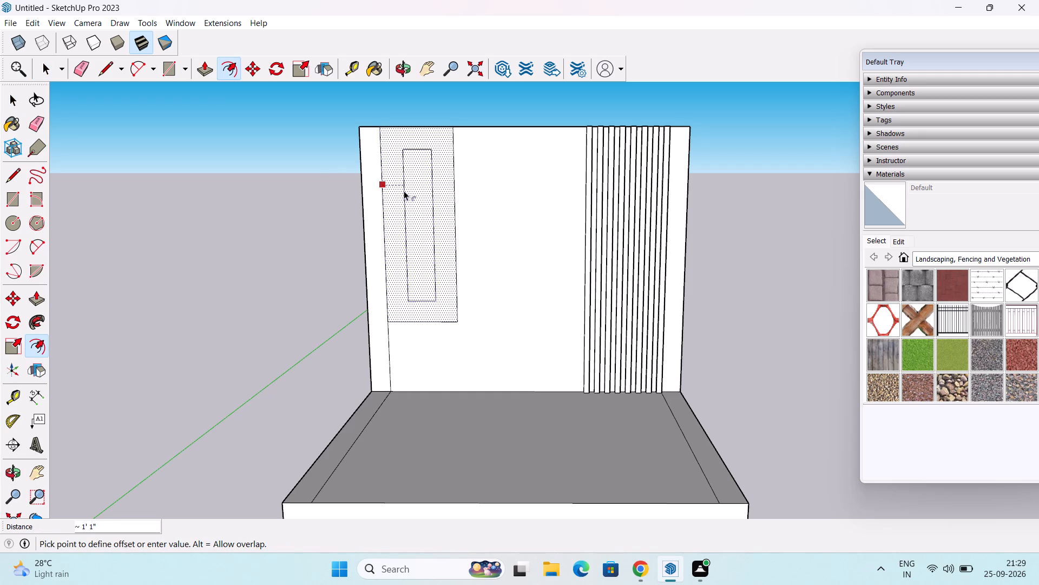
pyautogui.press('2')
pyautogui.hotkey('shift', '"')
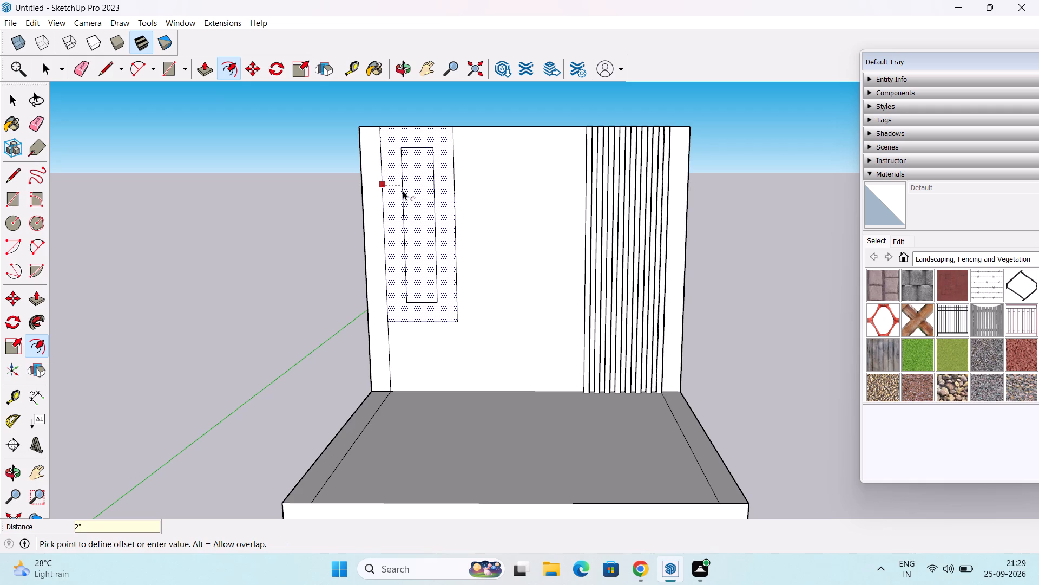
pyautogui.press('Return')
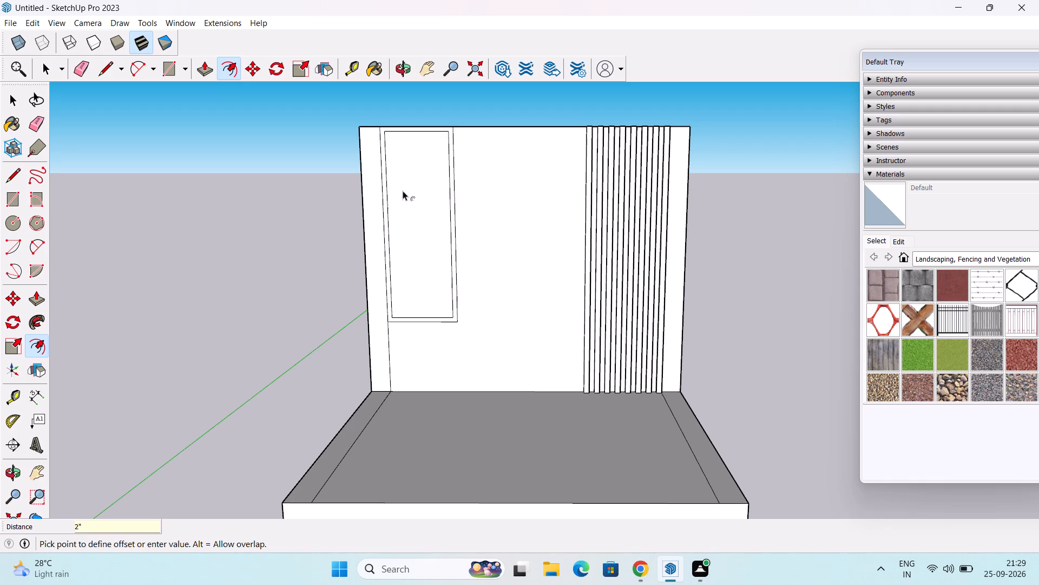
pyautogui.press('space')
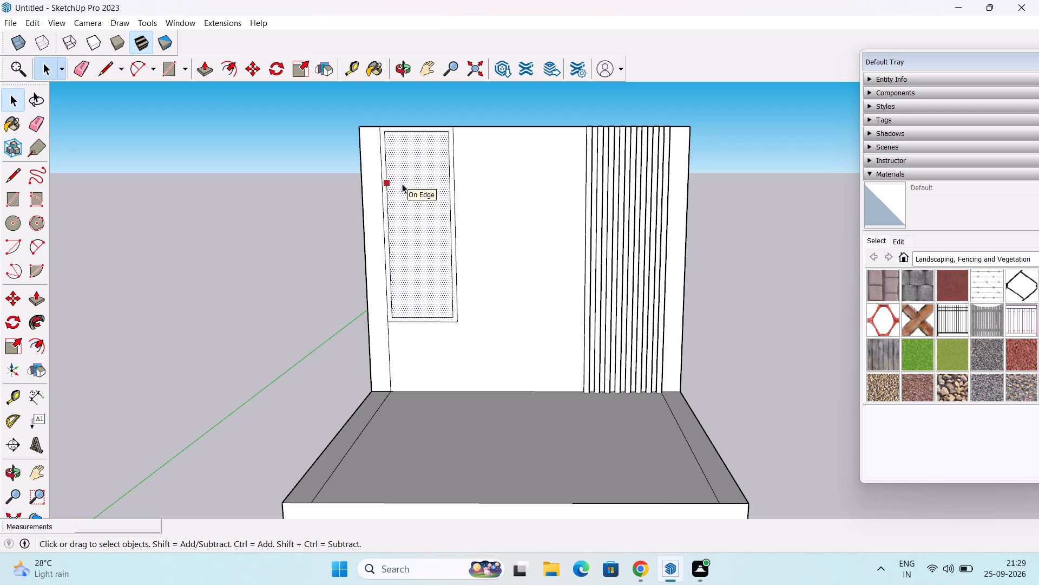
pyautogui.click(307, 246)
# Copy the inner rectangle's top edge onto its bottom edge and divide the span into 4 equal sections.
pyautogui.scroll(2, 446, 125)
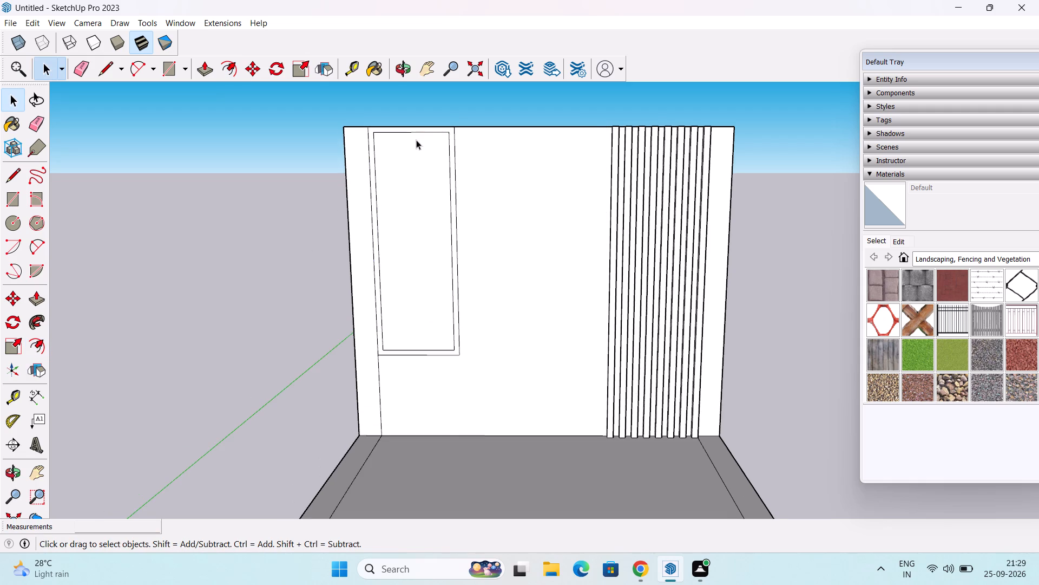
pyautogui.scroll(-1, 428, 132)
pyautogui.moveTo(422, 160); pyautogui.dragTo(416, 222, button='middle')
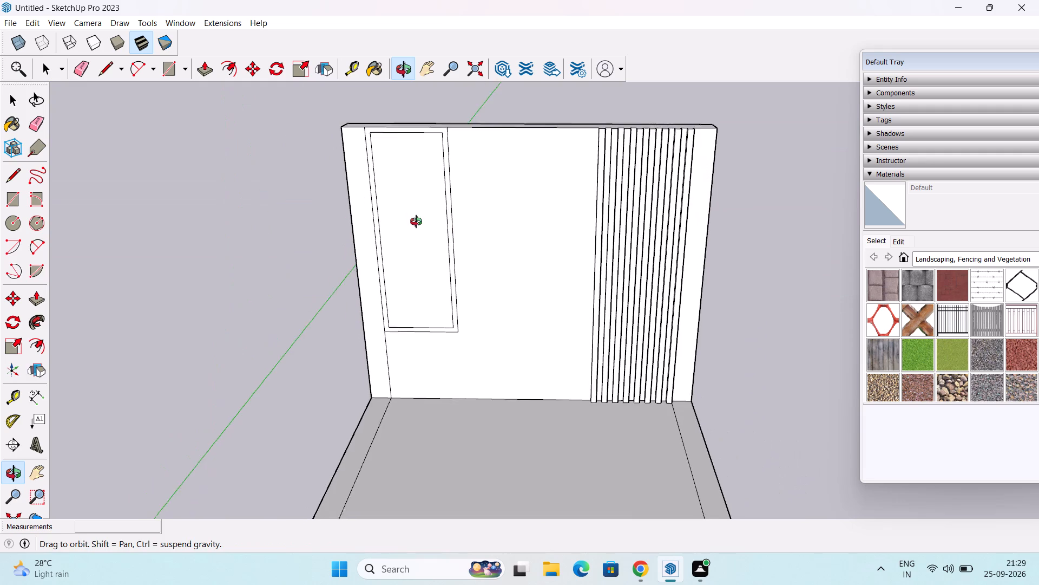
pyautogui.moveTo(416, 222); pyautogui.dragTo(414, 210, button='middle')
pyautogui.click(422, 131)
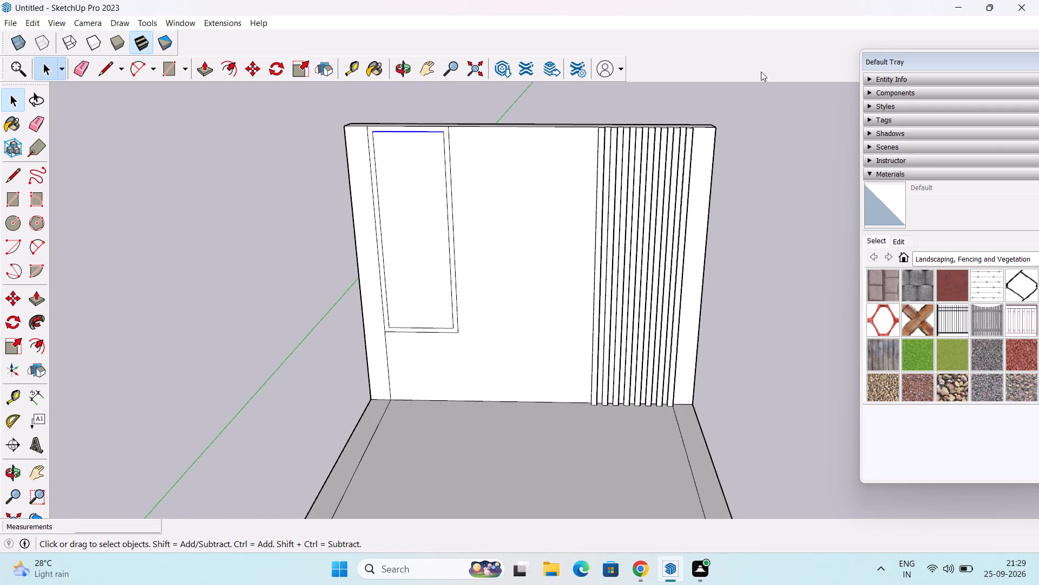
pyautogui.press('m')
pyautogui.press('m')
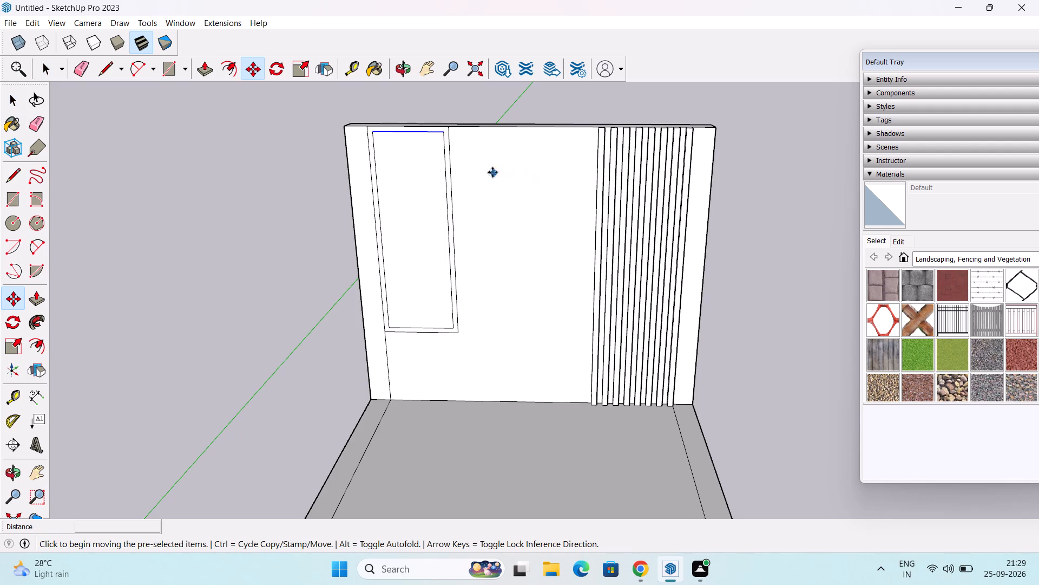
pyautogui.click(443, 134)
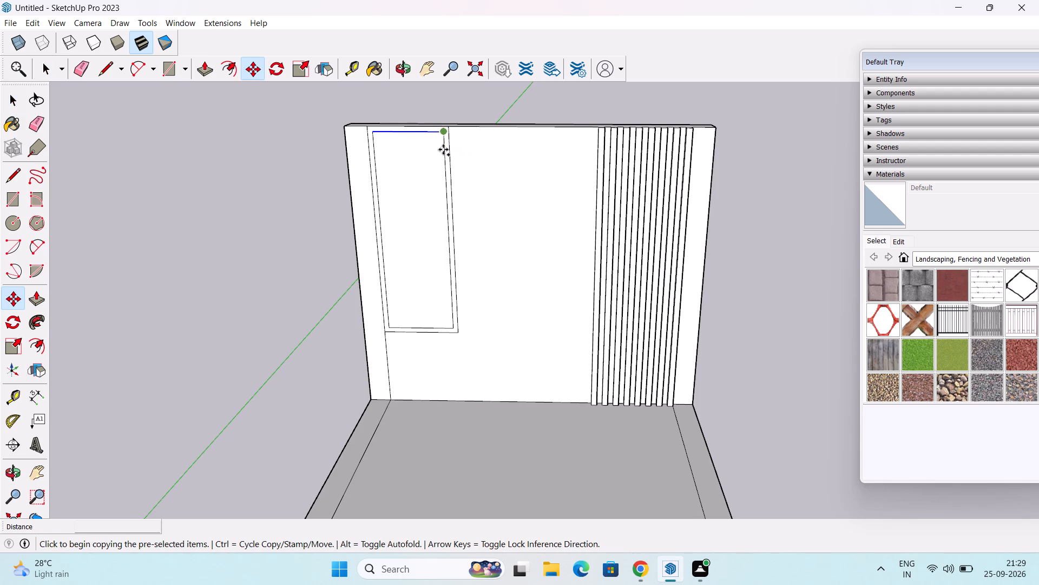
pyautogui.click(450, 324)
pyautogui.write('/4')
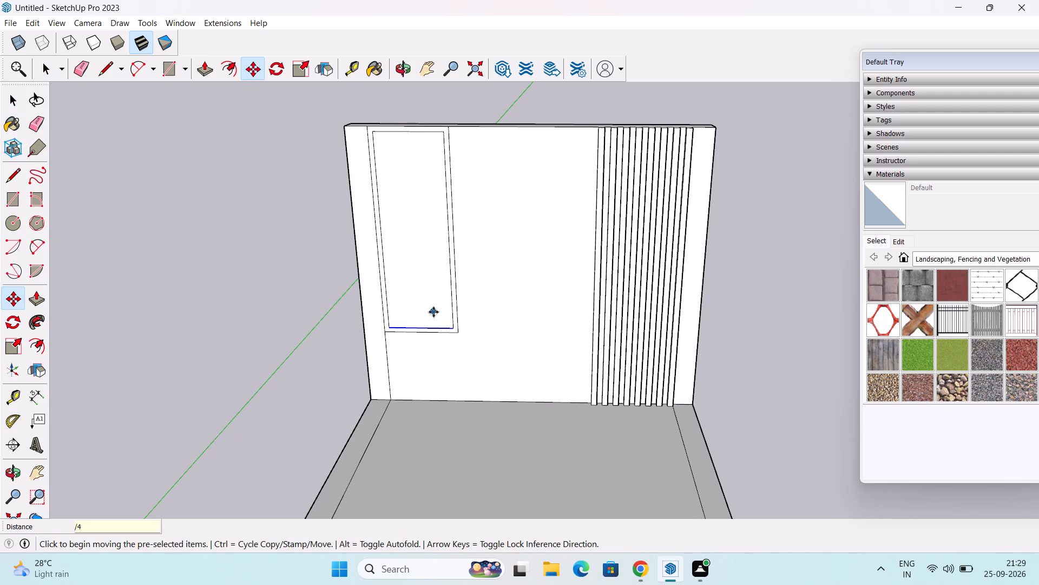
pyautogui.press('Return')
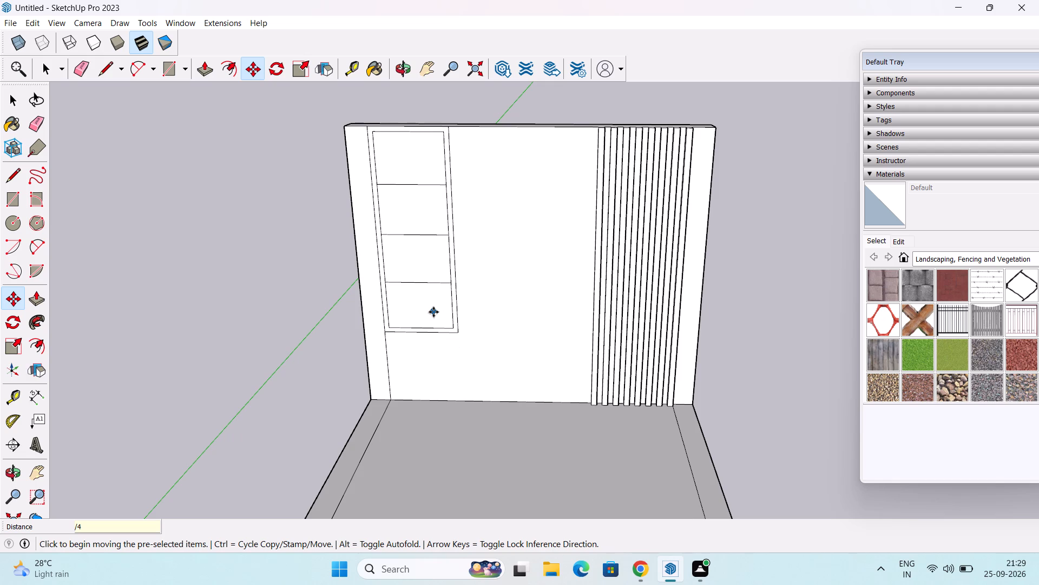
# Change the division of the inner rectangle to 5 equal sections.
pyautogui.press('/')
pyautogui.press('5')
pyautogui.press('Return')
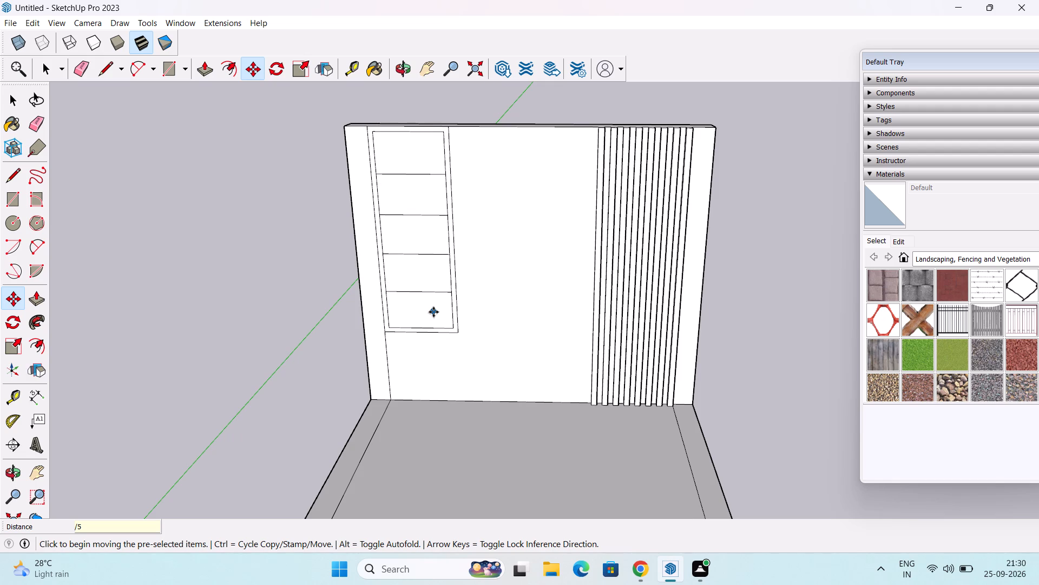
pyautogui.press('space')
# Copy the topmost dividing line of the inner rectangle 1" upward.
pyautogui.scroll(2, 414, 242)
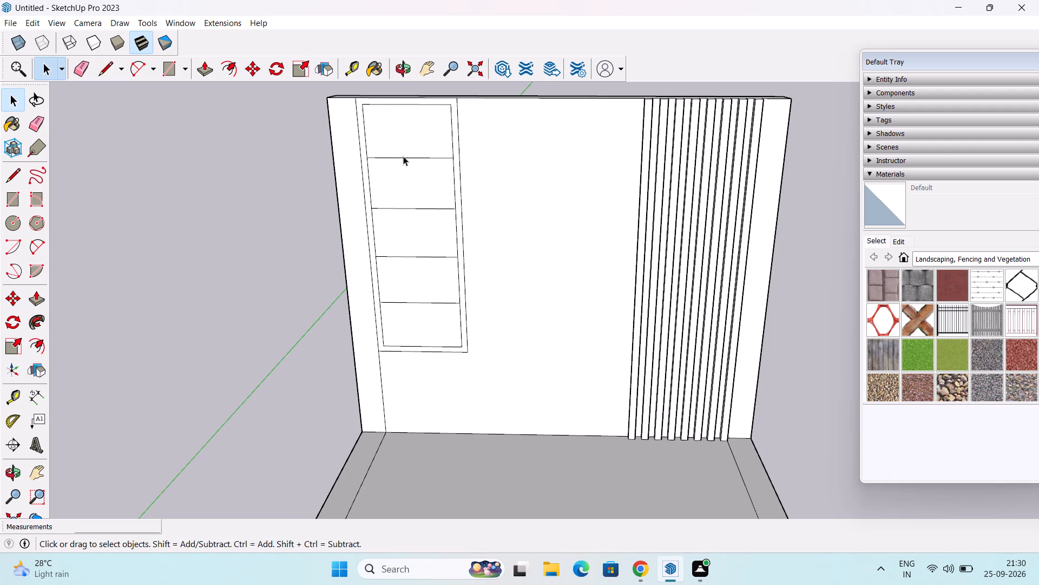
pyautogui.click(404, 156)
pyautogui.press('m')
pyautogui.click(452, 158)
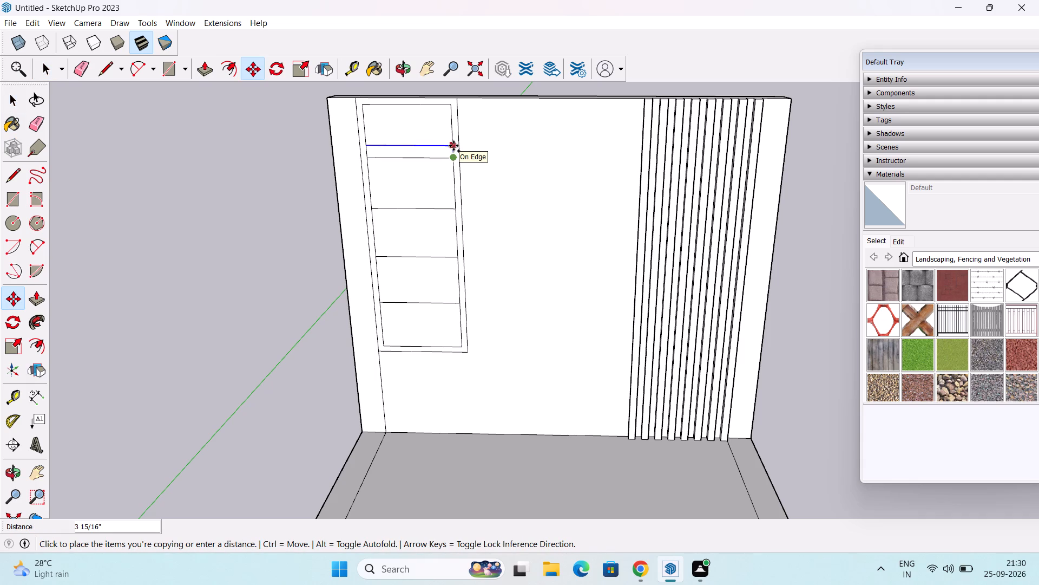
pyautogui.write('1"')
pyautogui.press('Return')
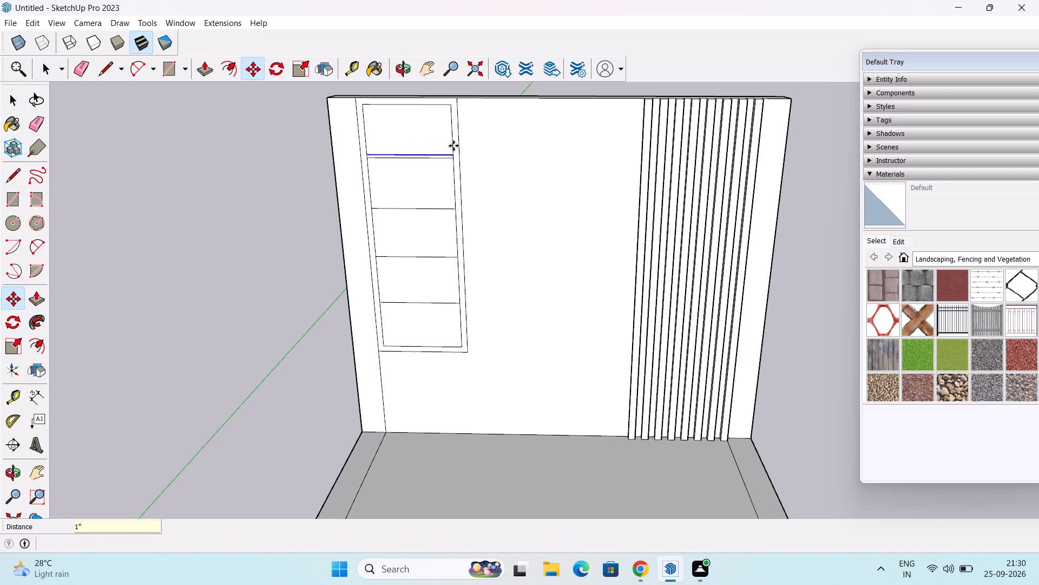
pyautogui.press('space')
# Copy the second dividing line from the top of the inner rectangle 1" upward.
pyautogui.click(431, 206)
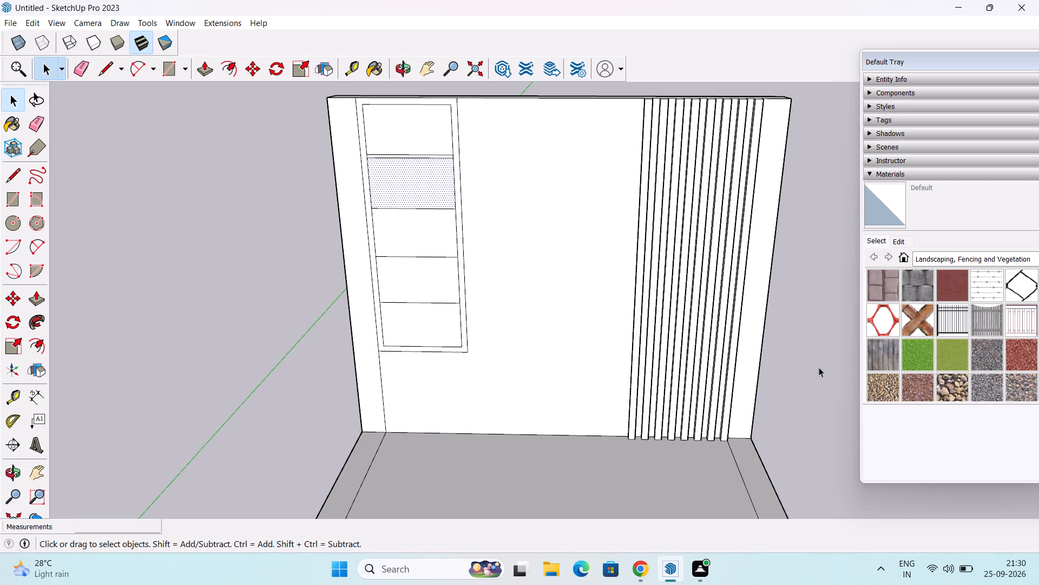
pyautogui.click(420, 208)
pyautogui.press('m')
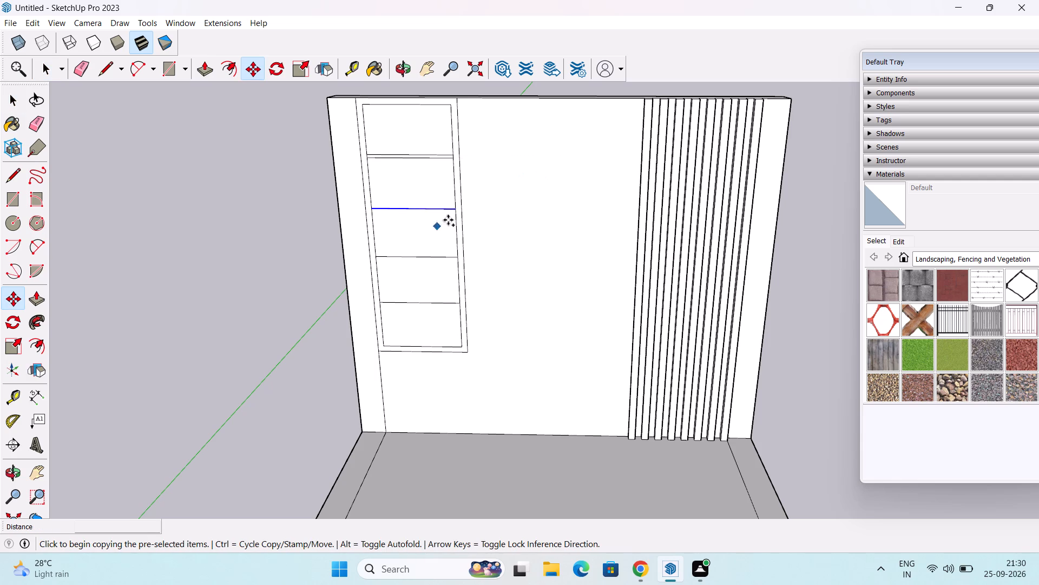
pyautogui.click(453, 210)
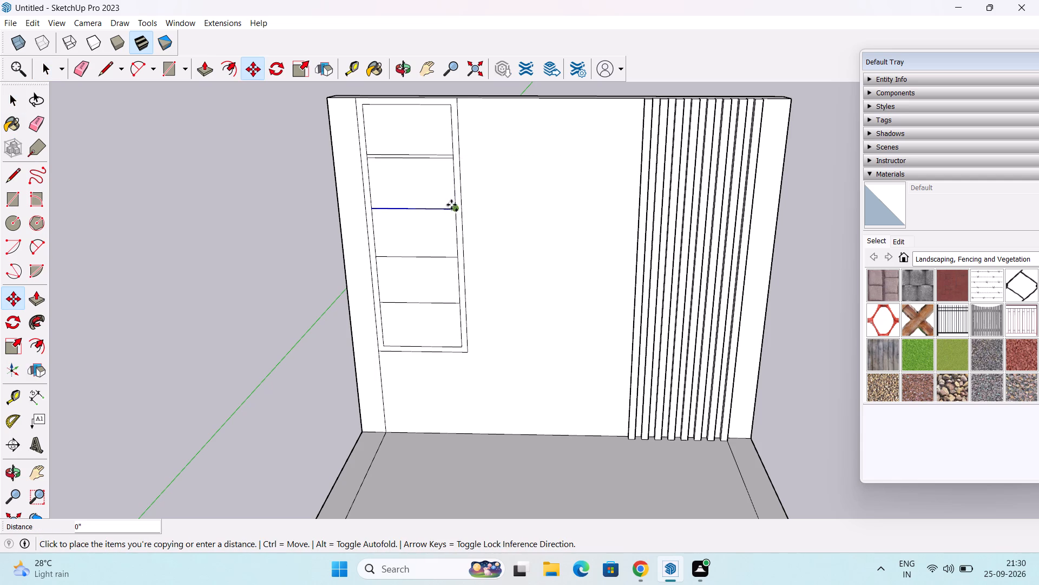
pyautogui.click(452, 199)
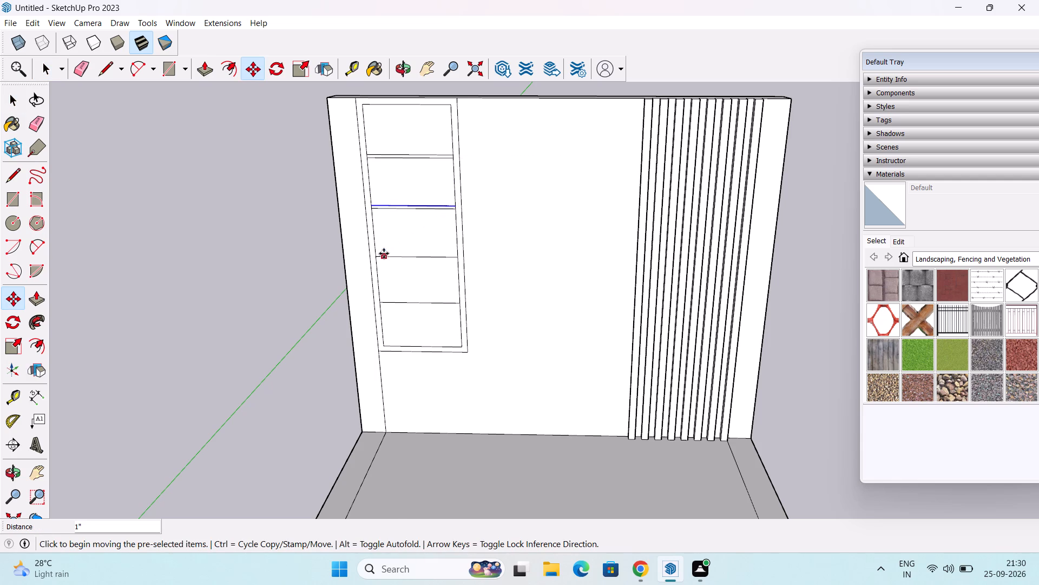
pyautogui.press('space')
# Copy the third dividing line from the top of the inner rectangle 1" upward.
pyautogui.click(419, 257)
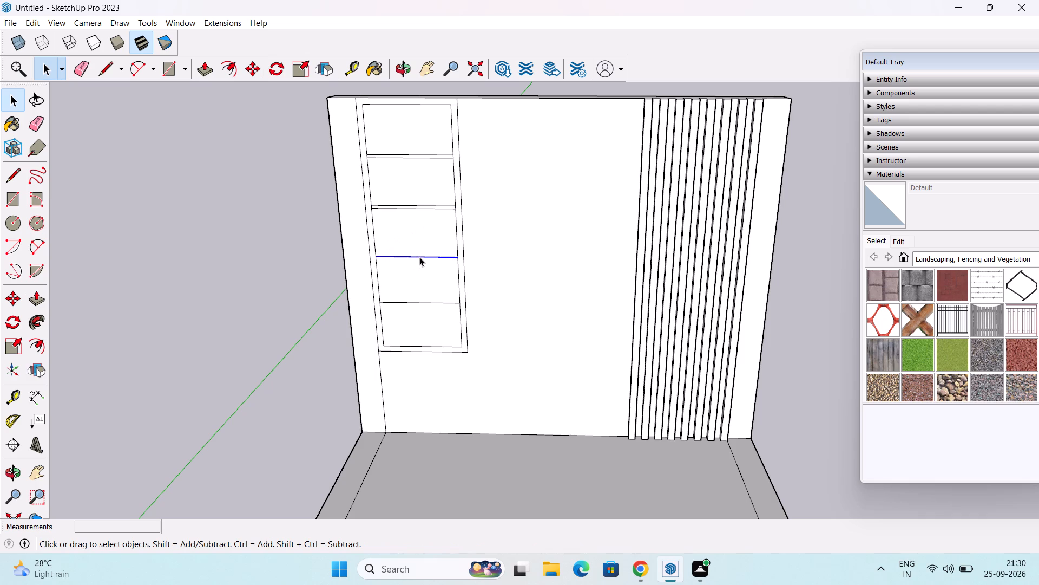
pyautogui.press('m')
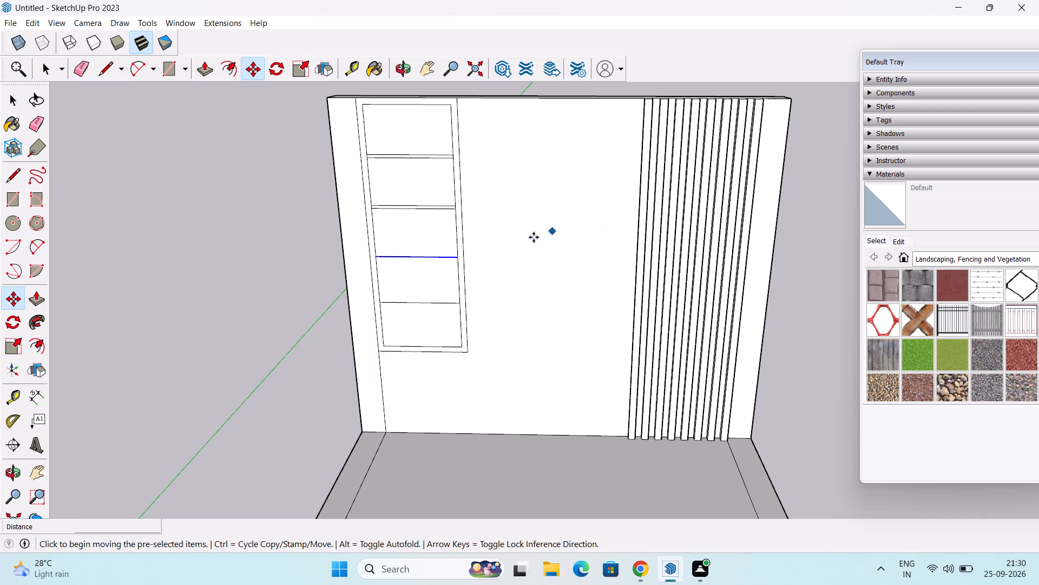
pyautogui.click(459, 261)
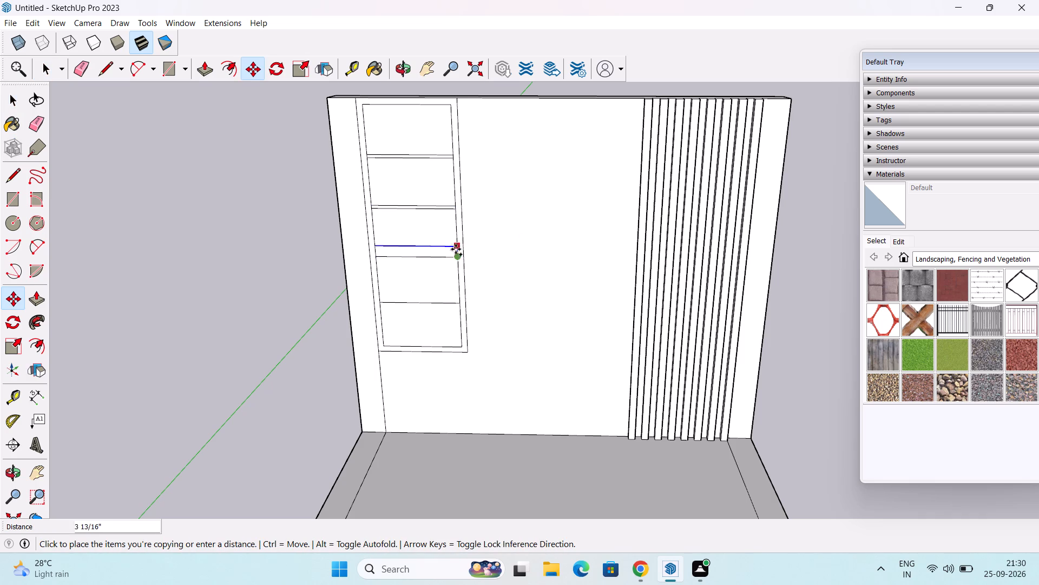
pyautogui.click(456, 247)
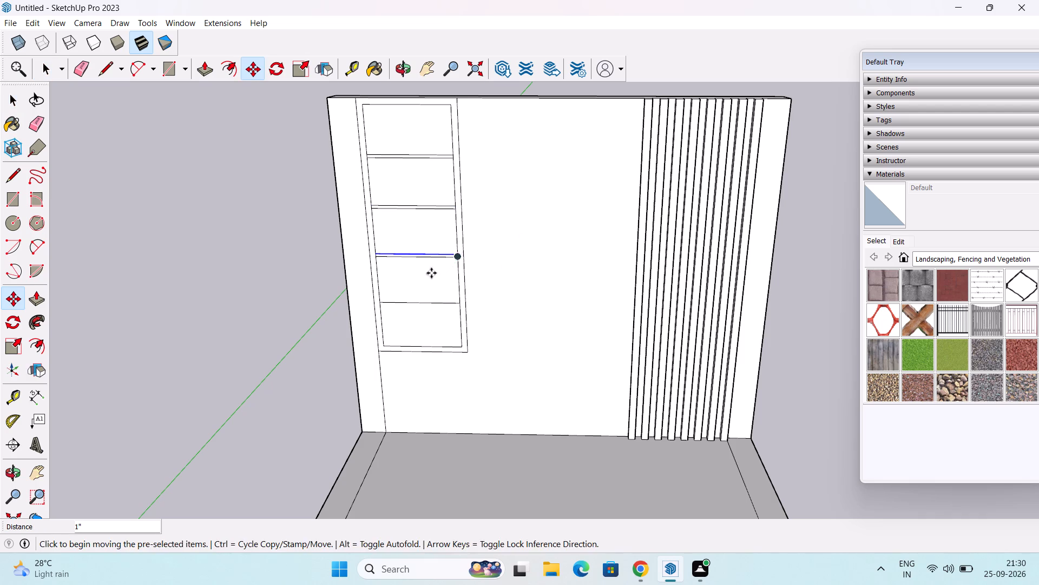
pyautogui.press('space')
# Copy the lowest dividing line of the inner rectangle 1" upward.
pyautogui.click(427, 302)
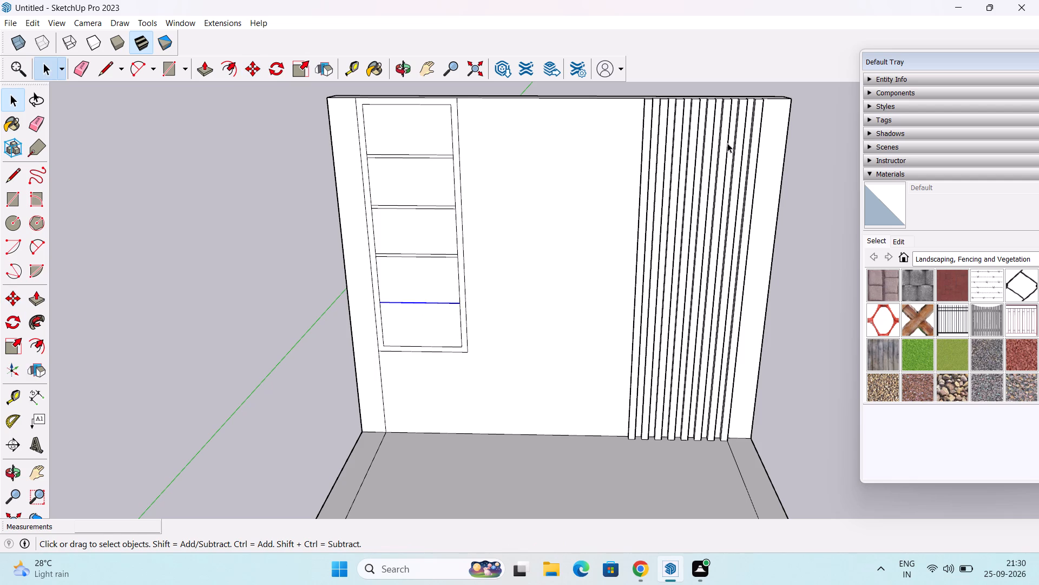
pyautogui.press('m')
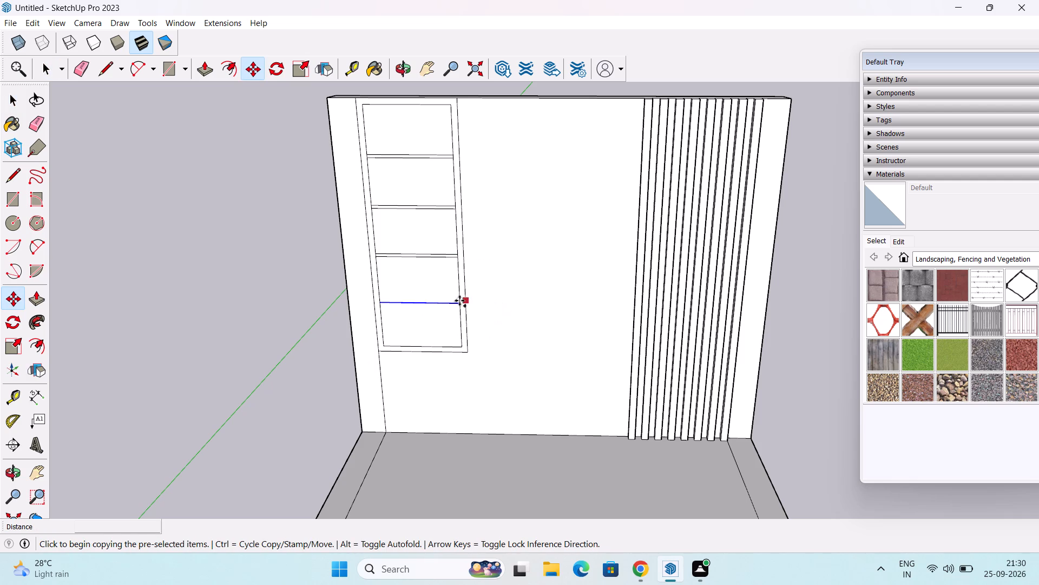
pyautogui.click(458, 302)
pyautogui.click(458, 294)
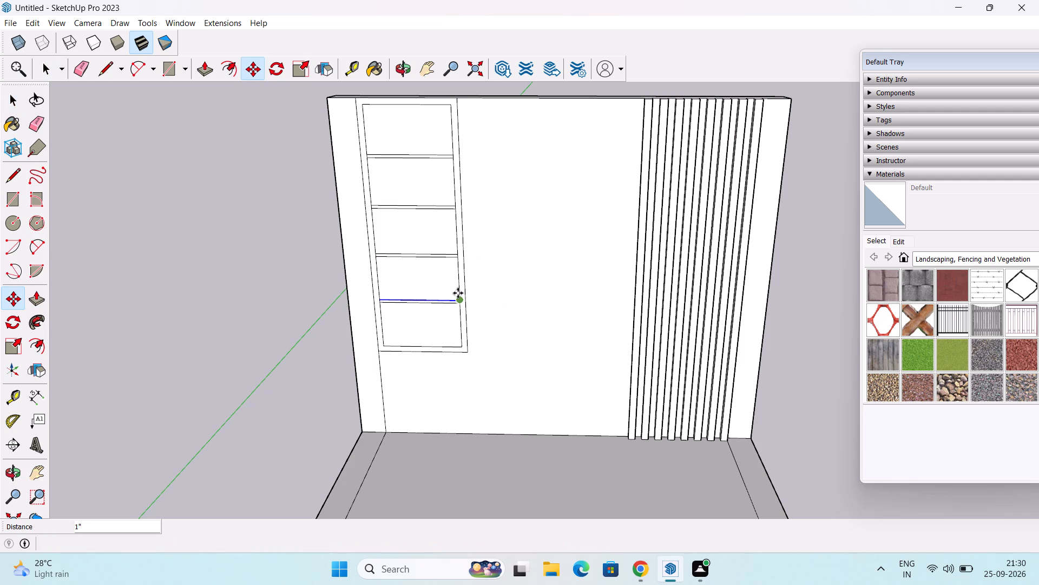
pyautogui.press('space')
# Push/Pull the wall unit's outer frame face 2' out from the back wall.
pyautogui.scroll(-2, 457, 285)
pyautogui.moveTo(458, 283); pyautogui.dragTo(465, 348, button='middle')
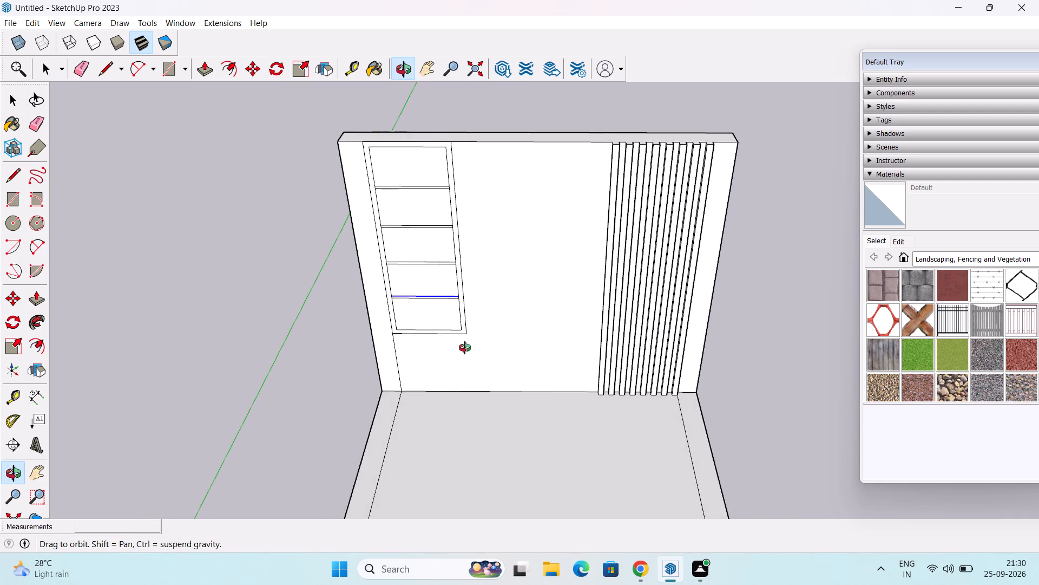
pyautogui.moveTo(465, 348); pyautogui.dragTo(445, 346, button='middle')
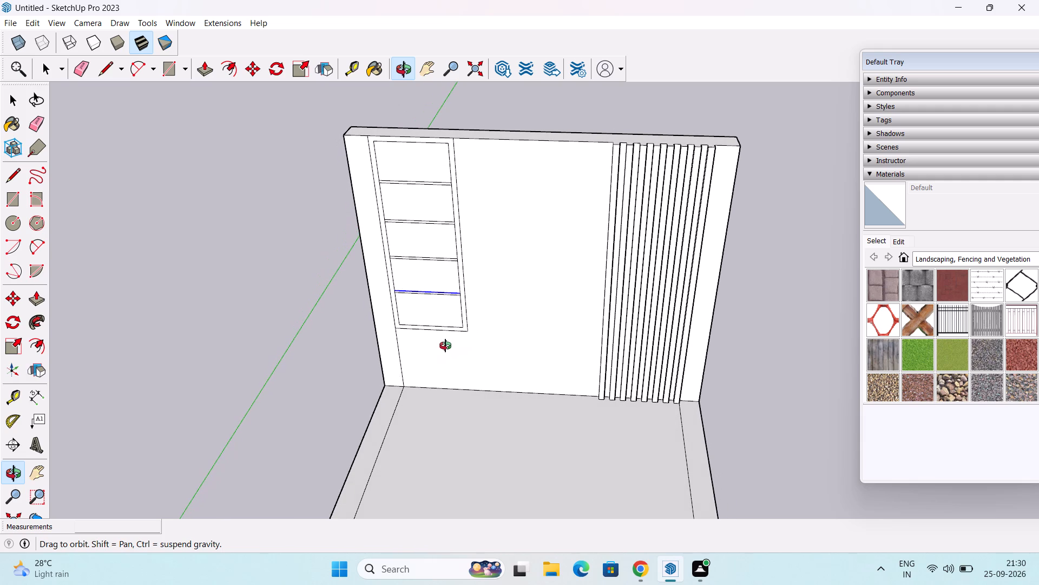
pyautogui.moveTo(445, 346); pyautogui.dragTo(432, 341, button='middle')
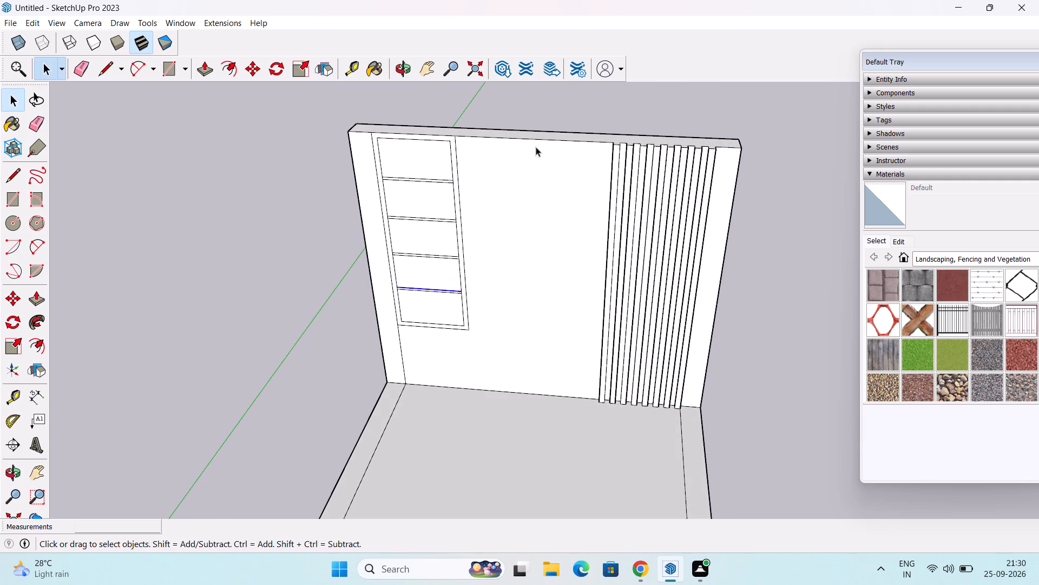
pyautogui.press('p')
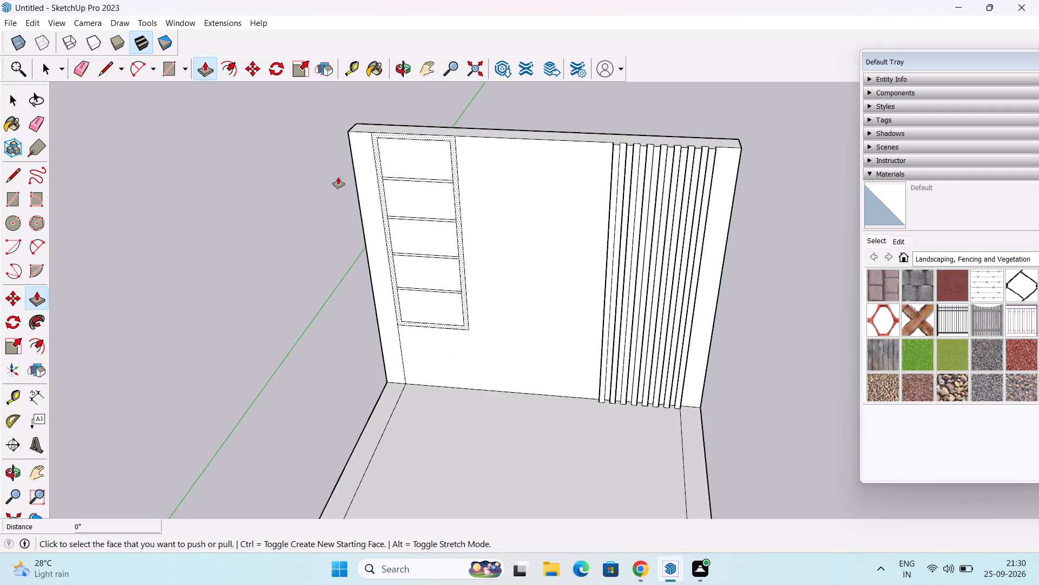
pyautogui.click(435, 139)
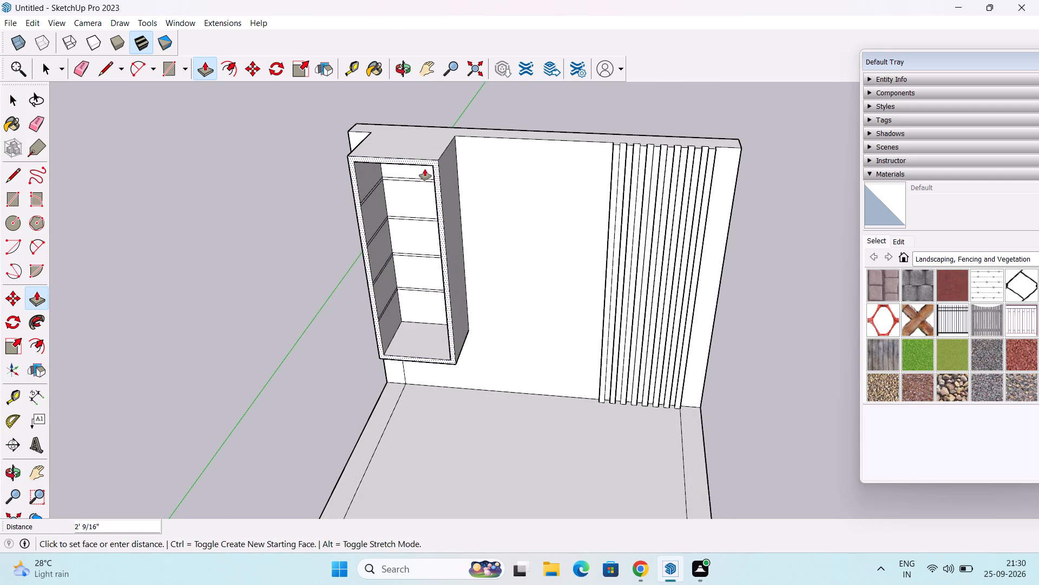
pyautogui.write("2'")
pyautogui.press('Return')
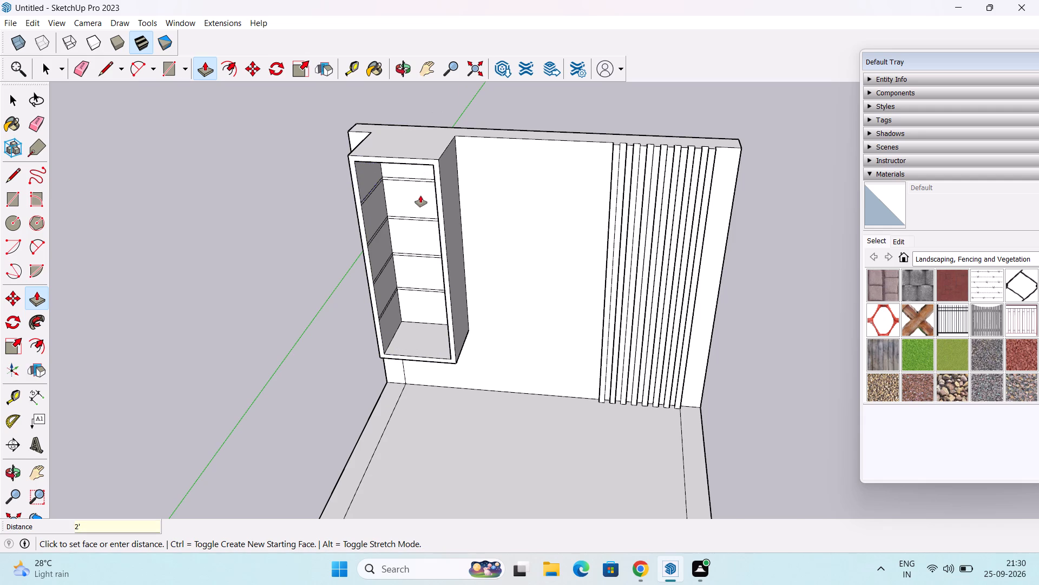
# Push/Pull the four 1" shelf strips inside the frame out by the same 2' depth.
pyautogui.scroll(4, 420, 196)
pyautogui.doubleClick(406, 172)
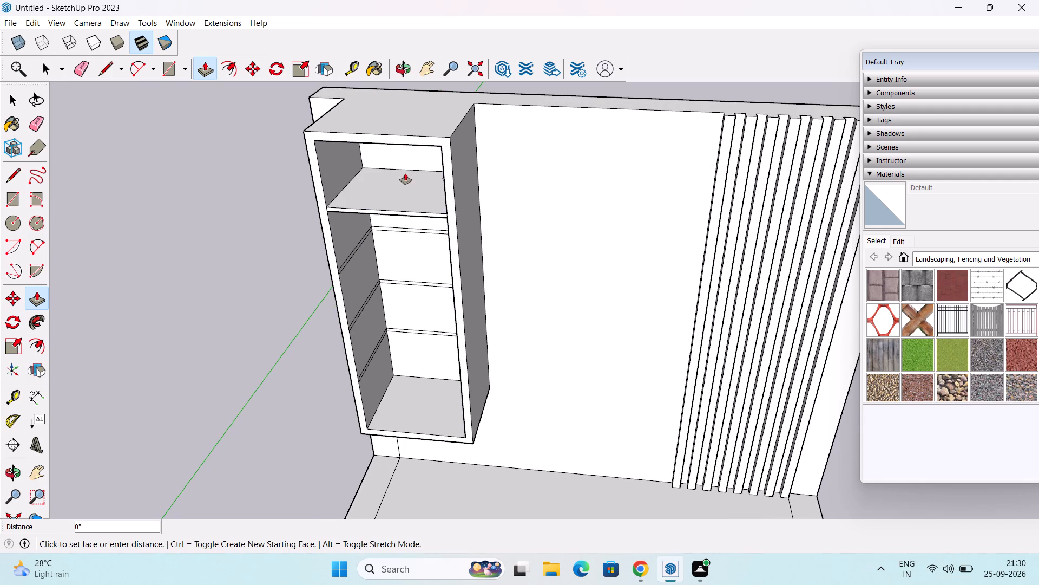
pyautogui.doubleClick(398, 230)
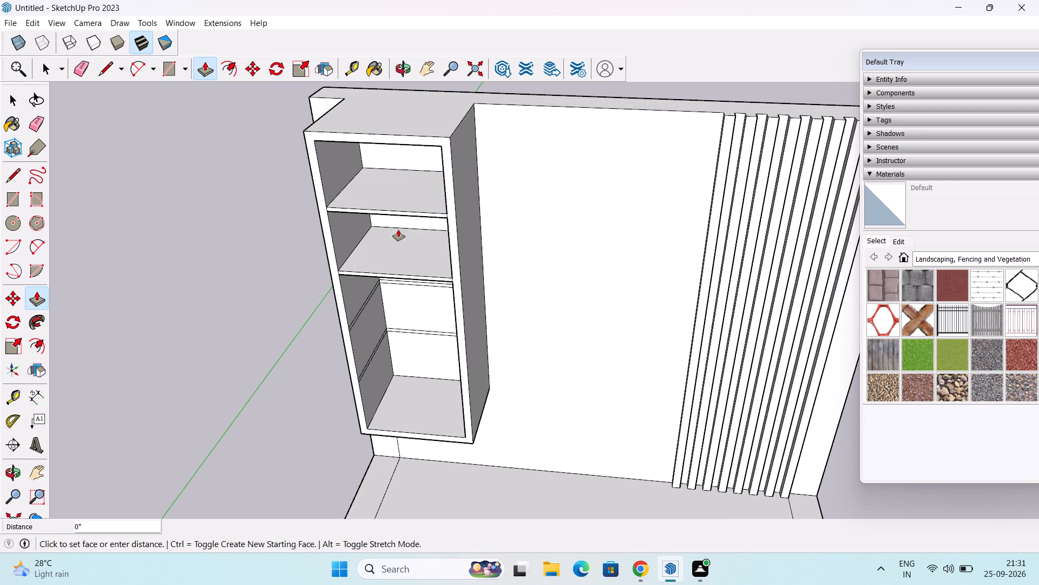
pyautogui.moveTo(409, 308); pyautogui.dragTo(429, 251, button='middle')
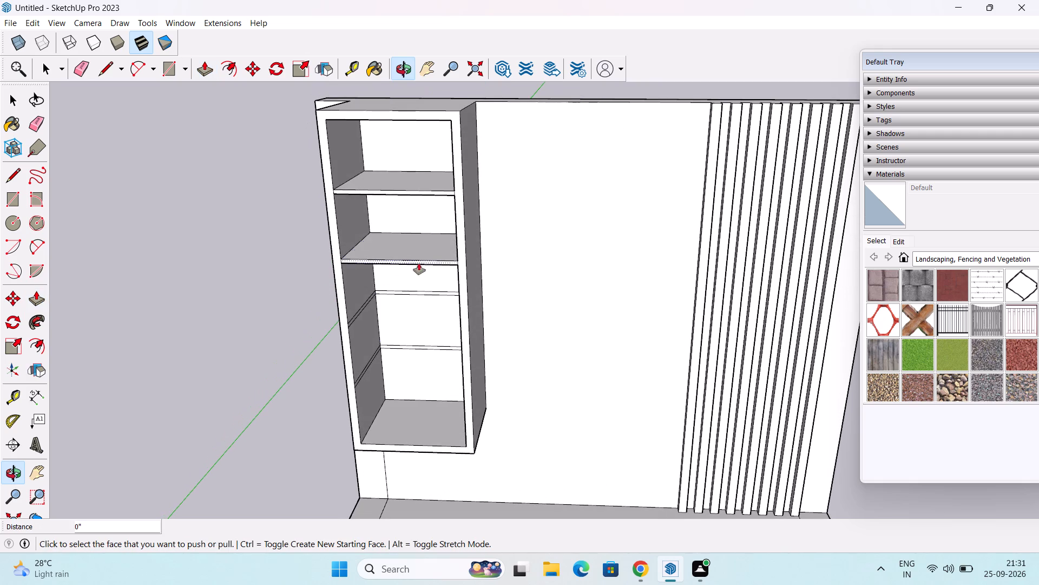
pyautogui.doubleClick(415, 295)
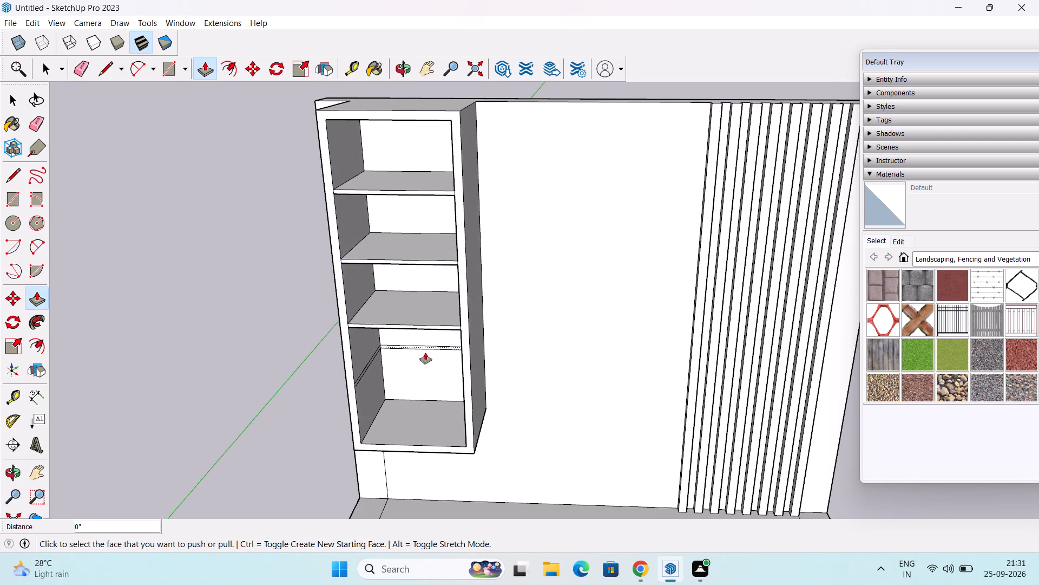
pyautogui.doubleClick(426, 348)
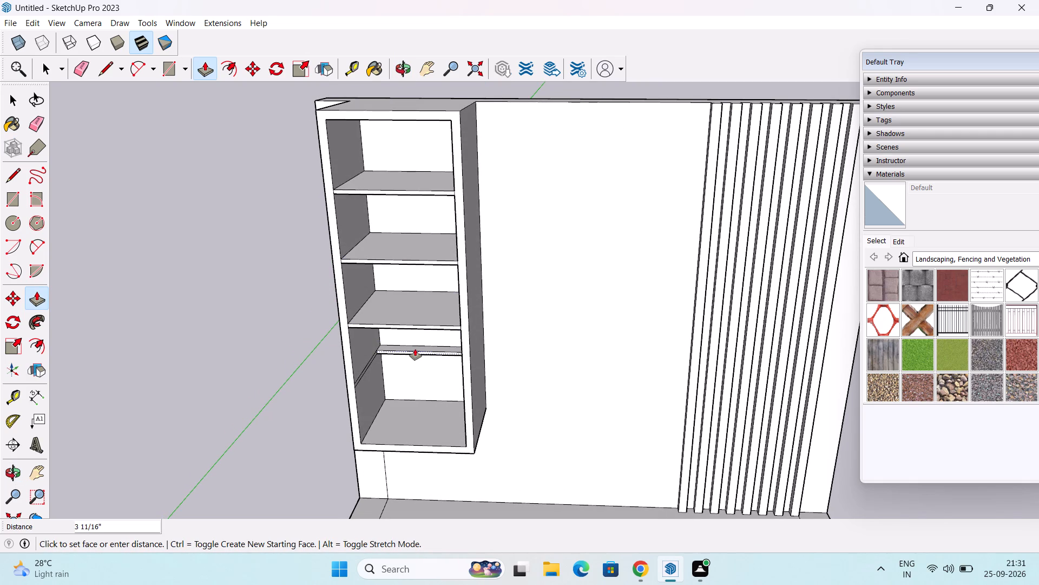
pyautogui.click(349, 369)
pyautogui.scroll(-2, 356, 354)
pyautogui.press('space')
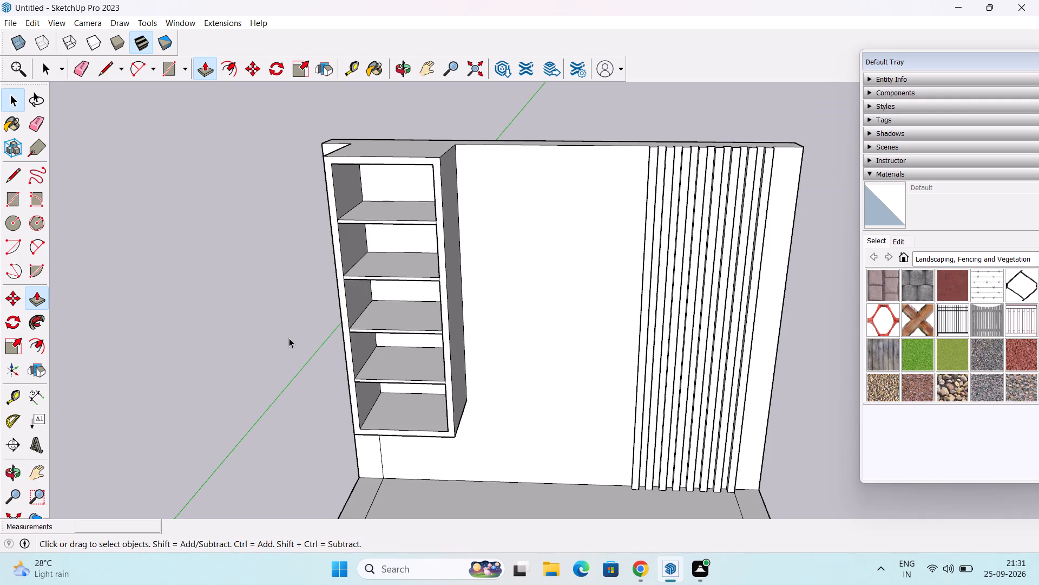
pyautogui.click(285, 335)
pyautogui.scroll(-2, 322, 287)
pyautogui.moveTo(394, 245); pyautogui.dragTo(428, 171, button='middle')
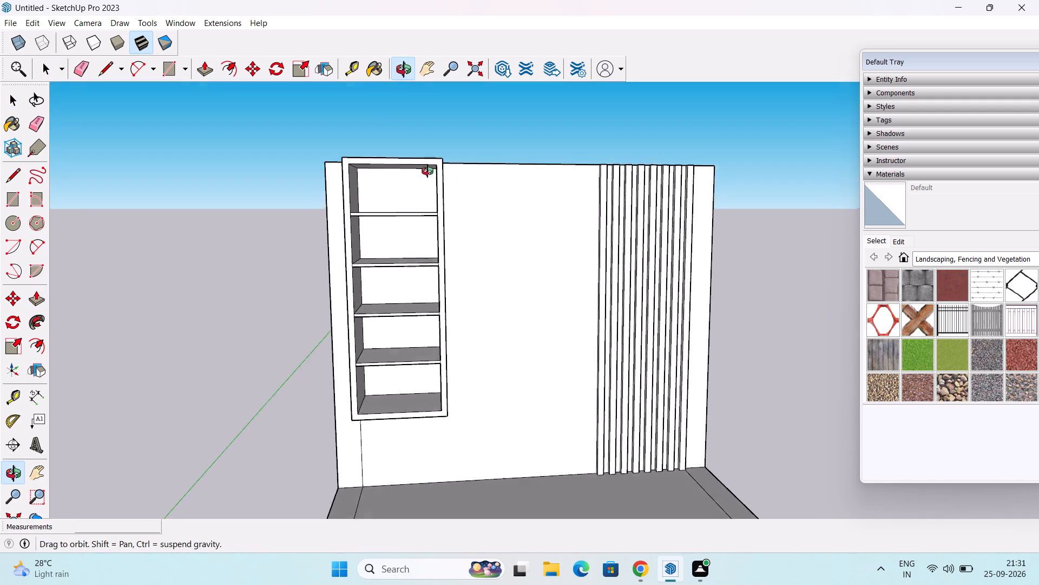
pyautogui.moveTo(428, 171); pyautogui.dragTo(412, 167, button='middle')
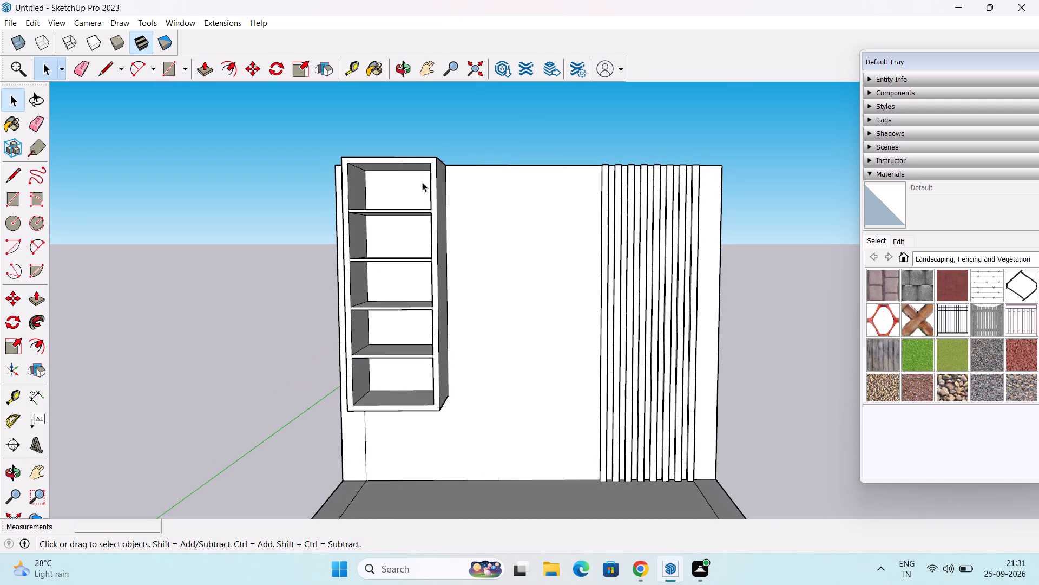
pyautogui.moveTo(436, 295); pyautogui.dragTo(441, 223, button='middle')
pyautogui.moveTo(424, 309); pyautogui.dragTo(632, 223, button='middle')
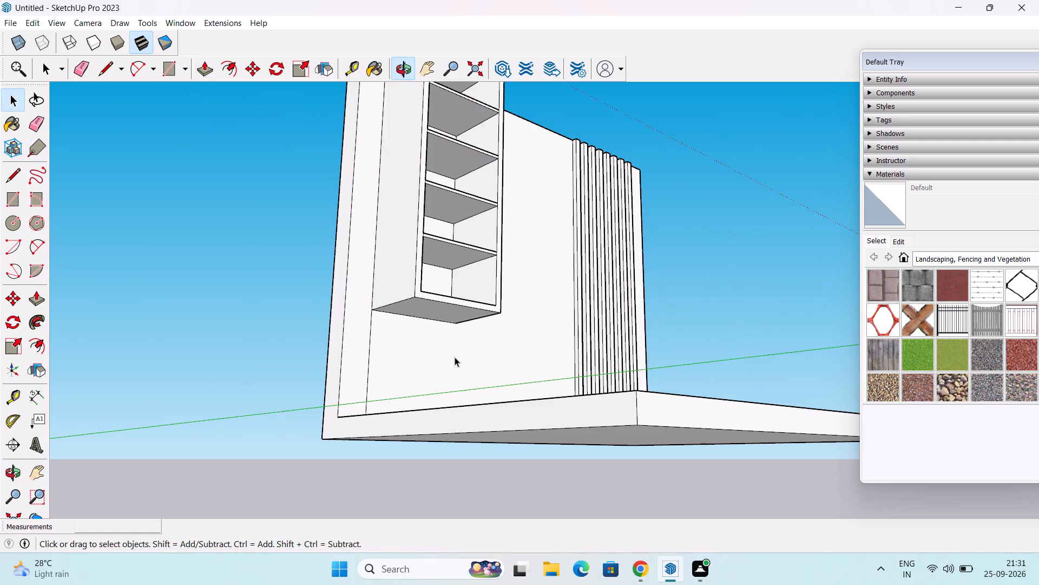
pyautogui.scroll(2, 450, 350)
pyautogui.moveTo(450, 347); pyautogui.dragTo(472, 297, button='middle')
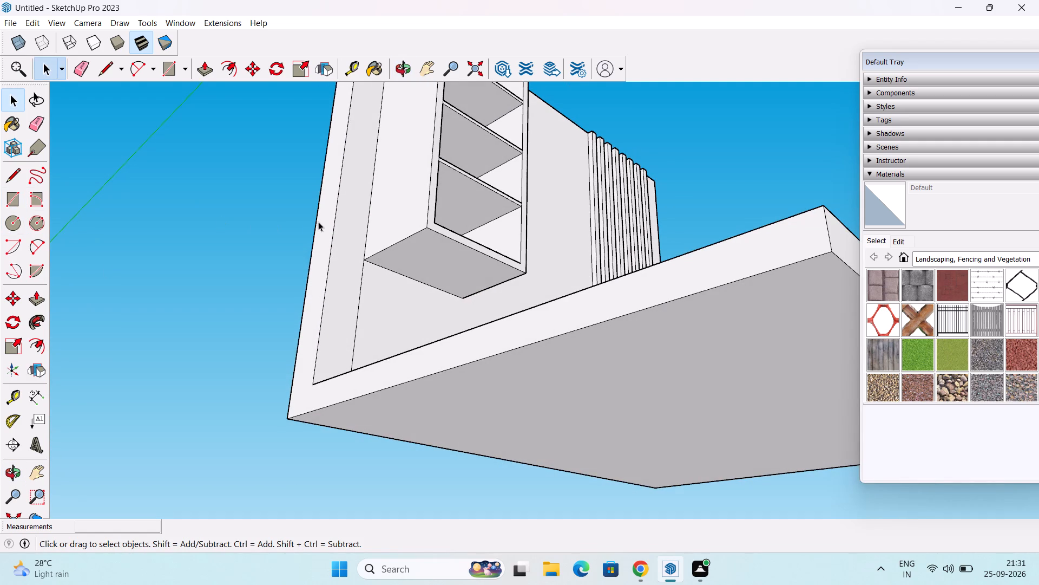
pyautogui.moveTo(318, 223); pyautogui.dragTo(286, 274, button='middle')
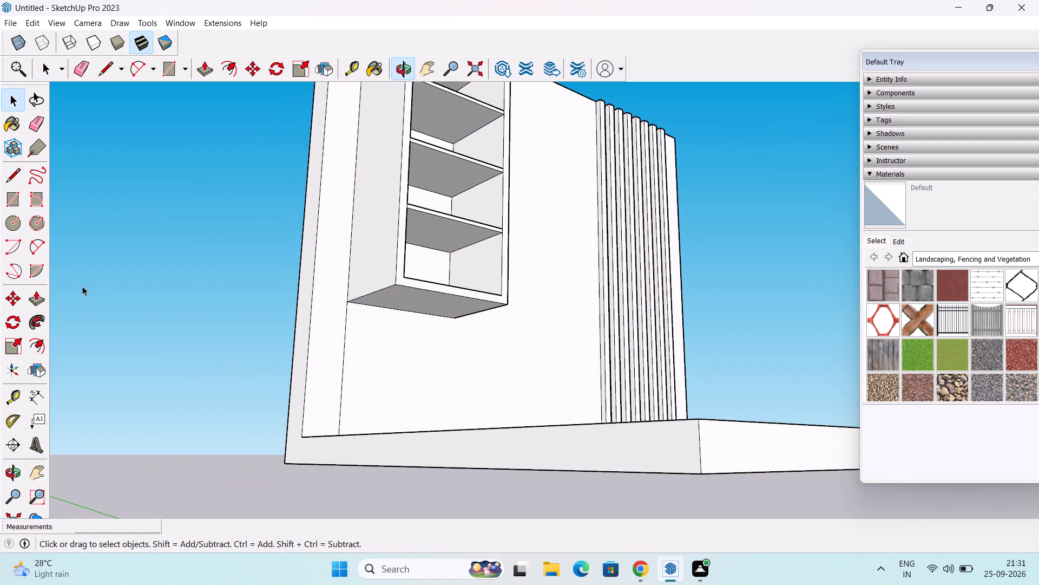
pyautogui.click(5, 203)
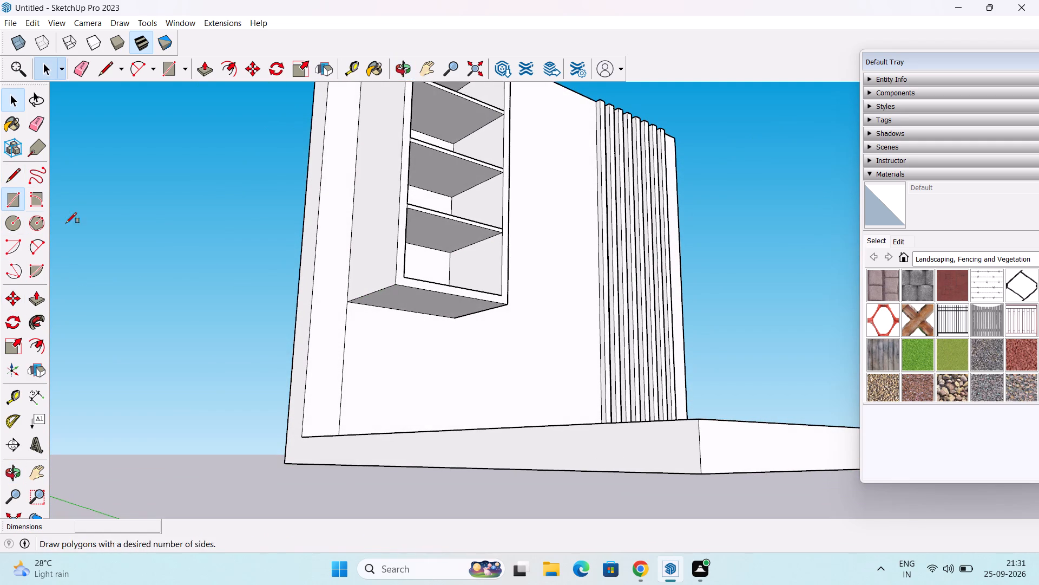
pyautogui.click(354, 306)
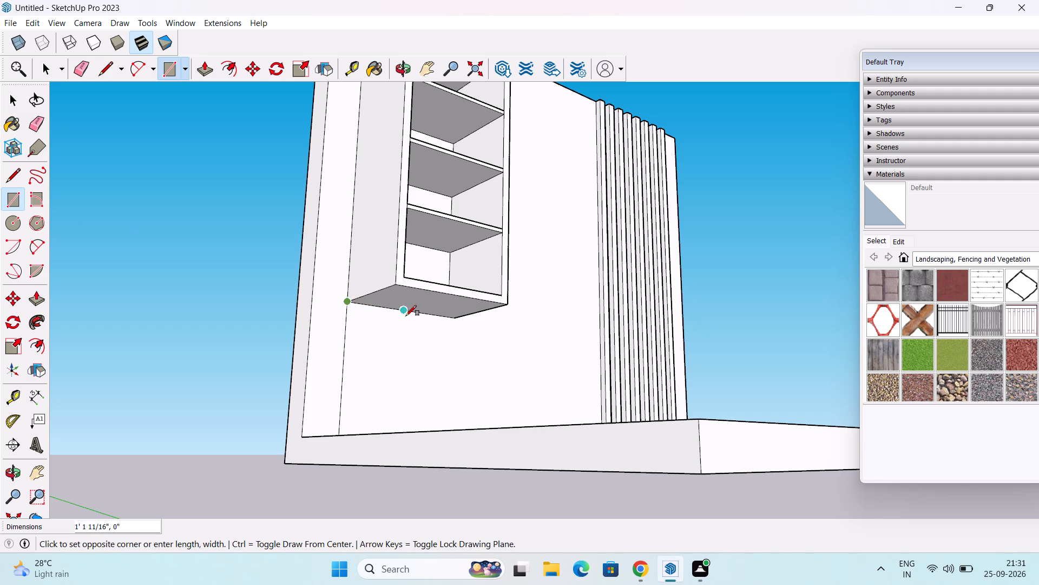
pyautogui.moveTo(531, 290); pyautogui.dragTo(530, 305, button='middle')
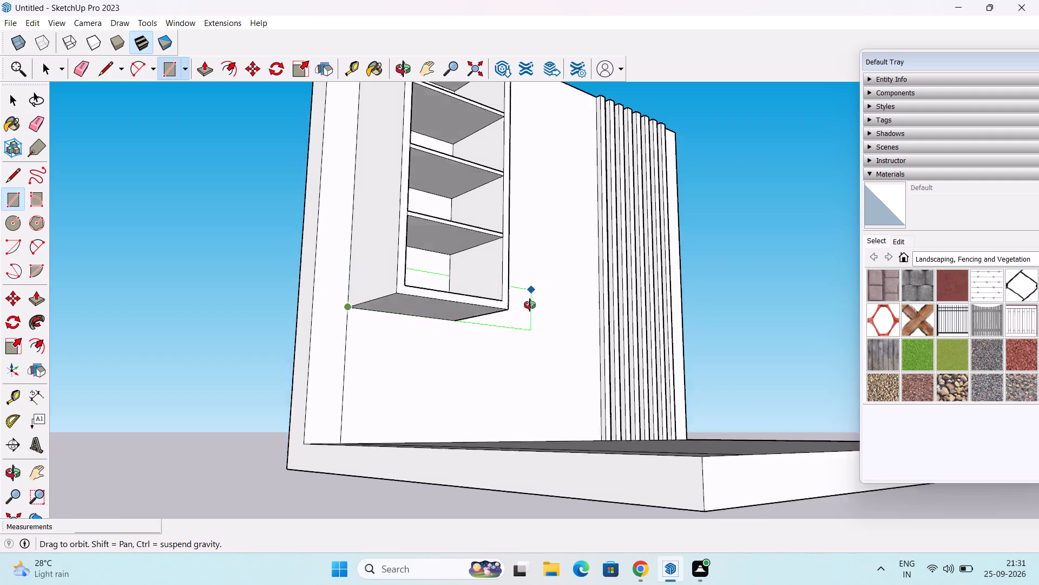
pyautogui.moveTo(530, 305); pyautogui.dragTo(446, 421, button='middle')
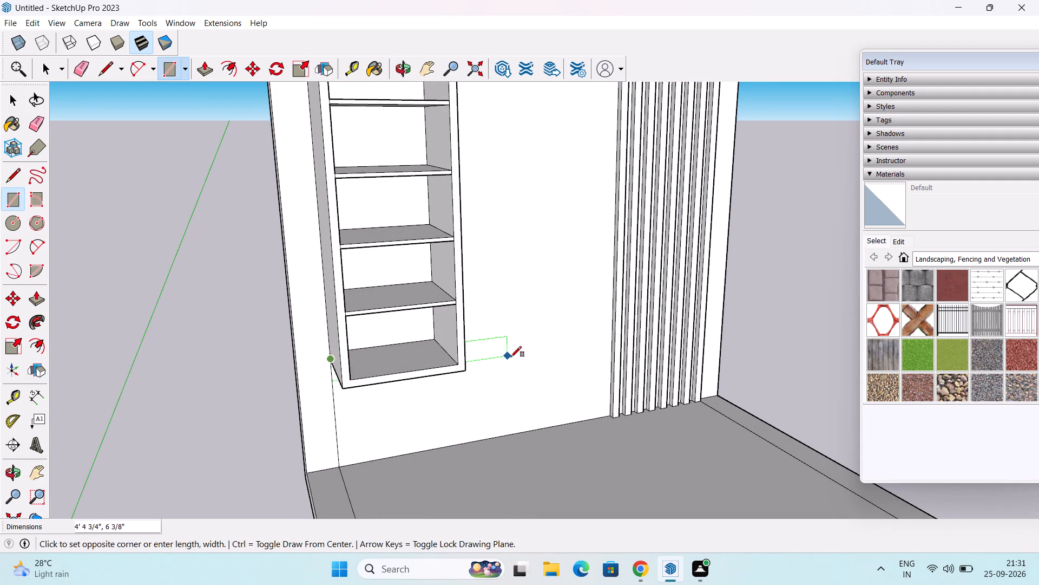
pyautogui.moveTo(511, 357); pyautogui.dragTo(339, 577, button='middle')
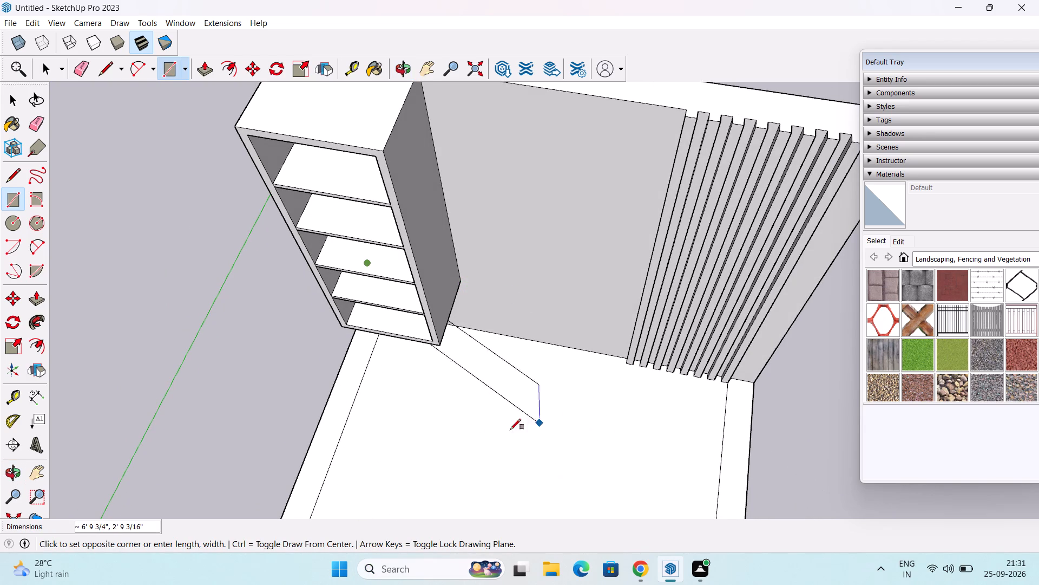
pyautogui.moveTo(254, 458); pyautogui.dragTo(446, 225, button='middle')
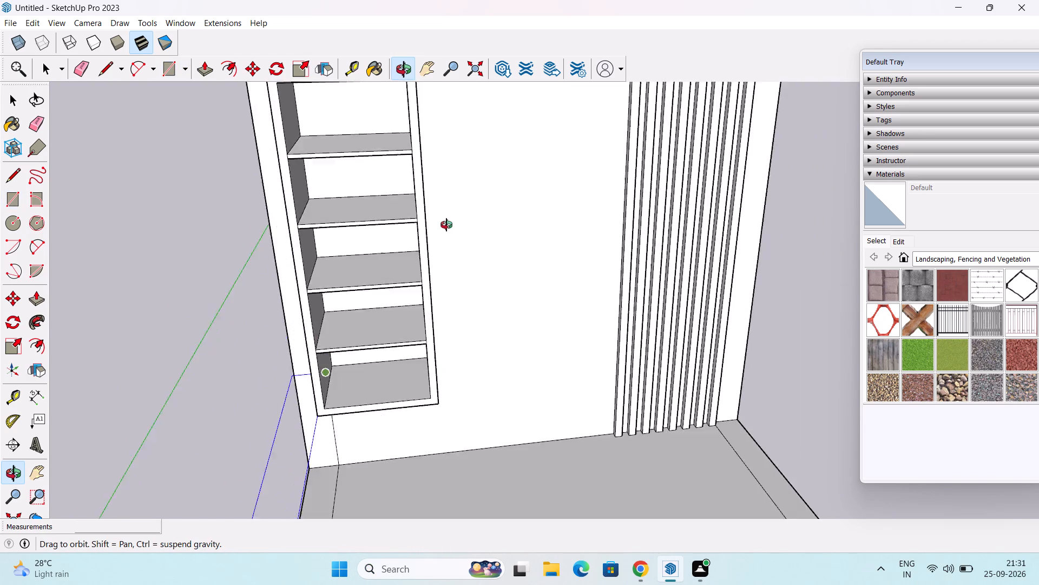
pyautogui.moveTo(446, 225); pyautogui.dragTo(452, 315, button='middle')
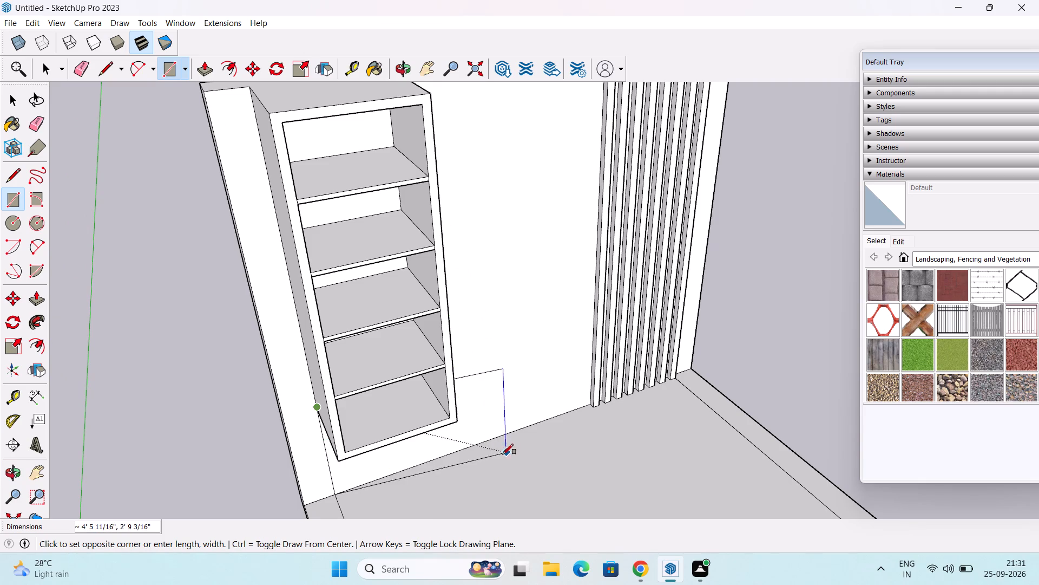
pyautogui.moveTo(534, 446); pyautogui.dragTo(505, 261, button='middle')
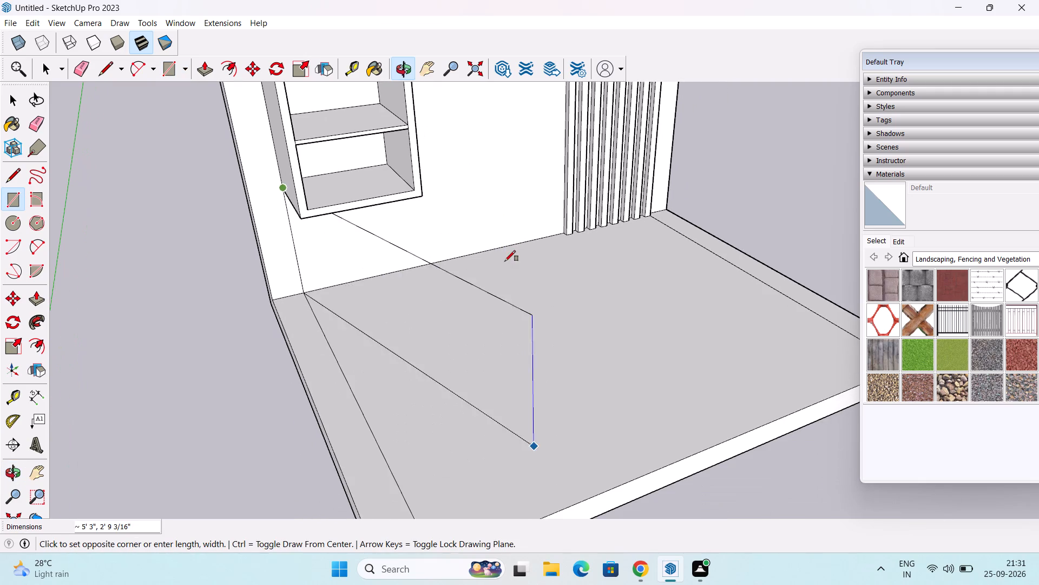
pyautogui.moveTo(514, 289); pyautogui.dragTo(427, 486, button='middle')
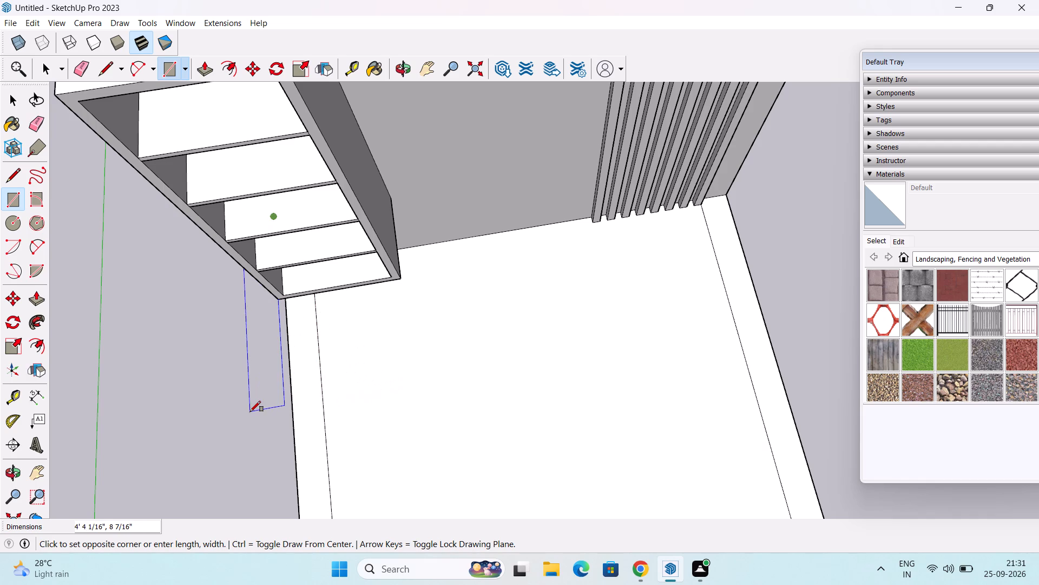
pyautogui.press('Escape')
# Push/Pull the wall unit's underside down by 2".
pyautogui.moveTo(251, 407); pyautogui.dragTo(257, 121, button='middle')
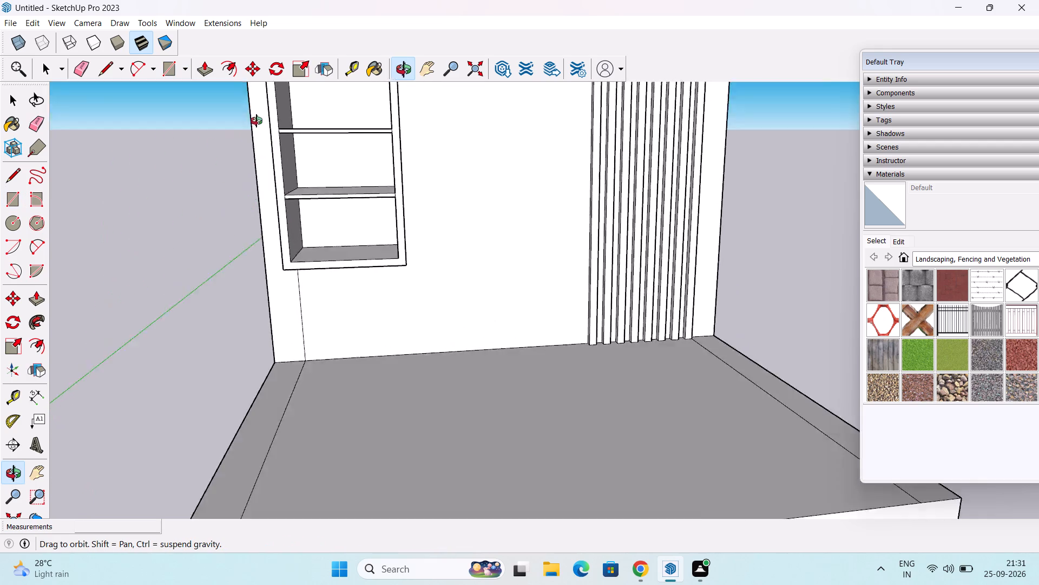
pyautogui.moveTo(257, 121); pyautogui.dragTo(216, 148, button='middle')
pyautogui.scroll(3, 298, 244)
pyautogui.moveTo(314, 287); pyautogui.dragTo(331, 200, button='middle')
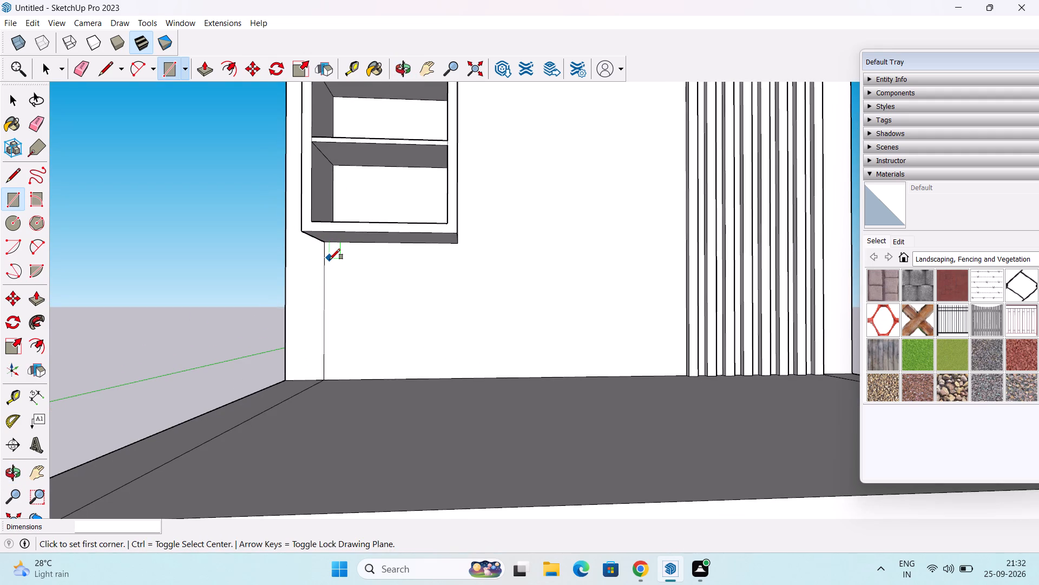
pyautogui.press('space')
pyautogui.press('p')
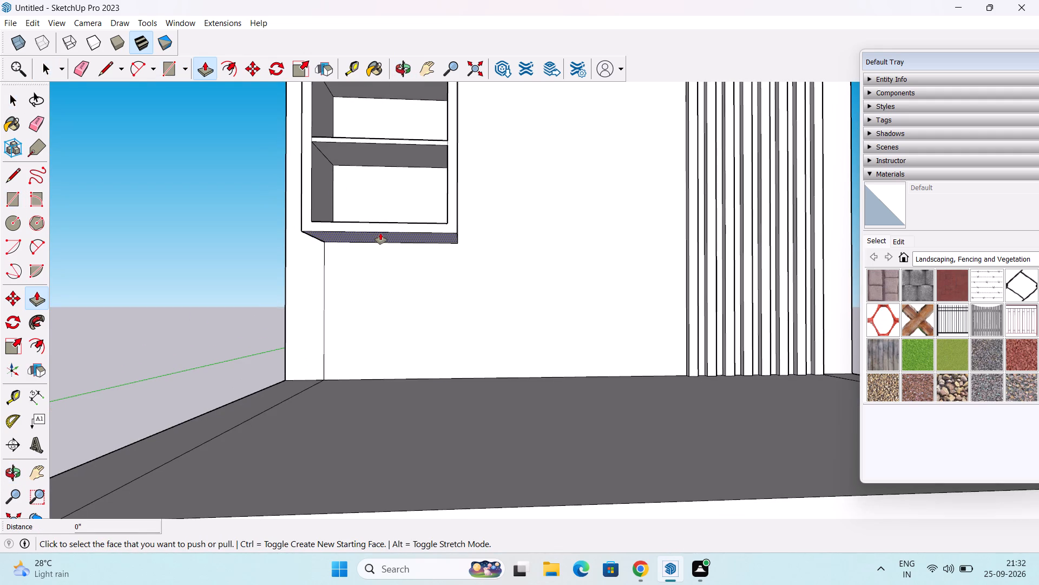
pyautogui.click(380, 233)
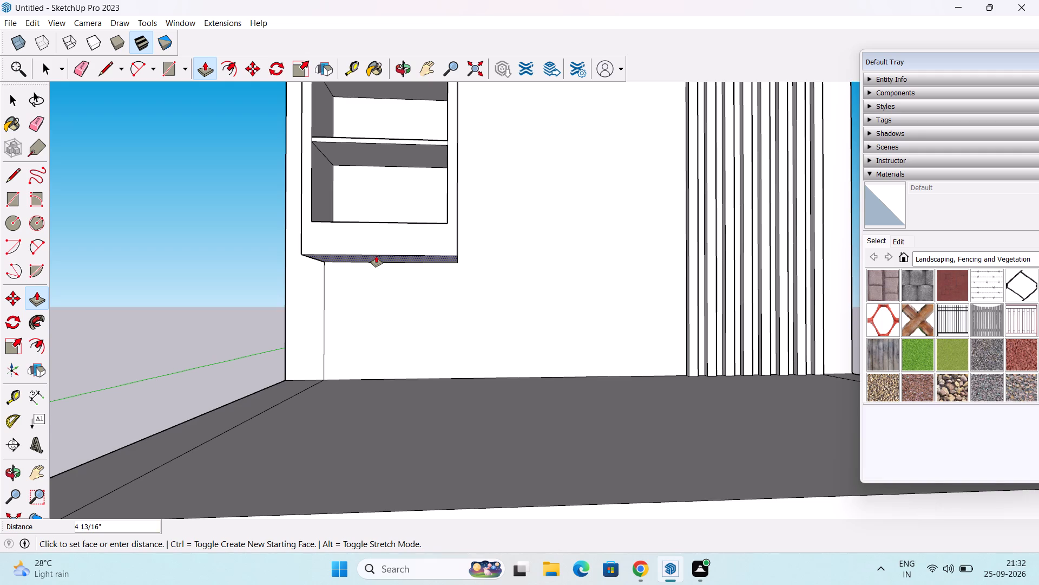
pyautogui.press('1')
pyautogui.press('BackSpace')
pyautogui.write('2"')
pyautogui.press('Return')
pyautogui.press('space')
# Draw a horizontal line about 2' 7 7/8" long across the wall unit's bottom front rail, from one outer edge to the other.
pyautogui.moveTo(374, 255); pyautogui.dragTo(365, 282, button='middle')
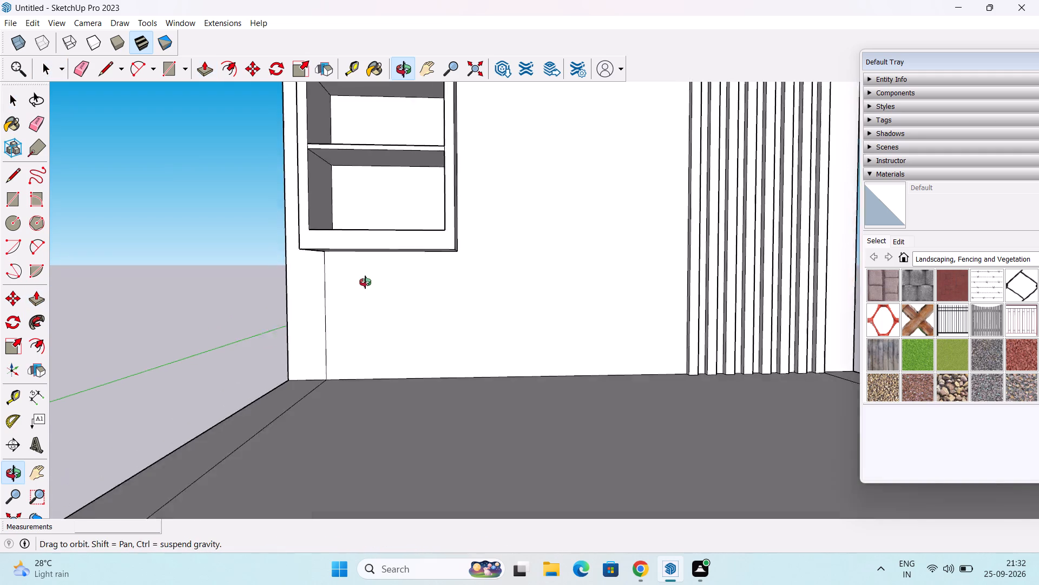
pyautogui.moveTo(365, 282); pyautogui.dragTo(365, 284, button='middle')
pyautogui.scroll(2, 389, 246)
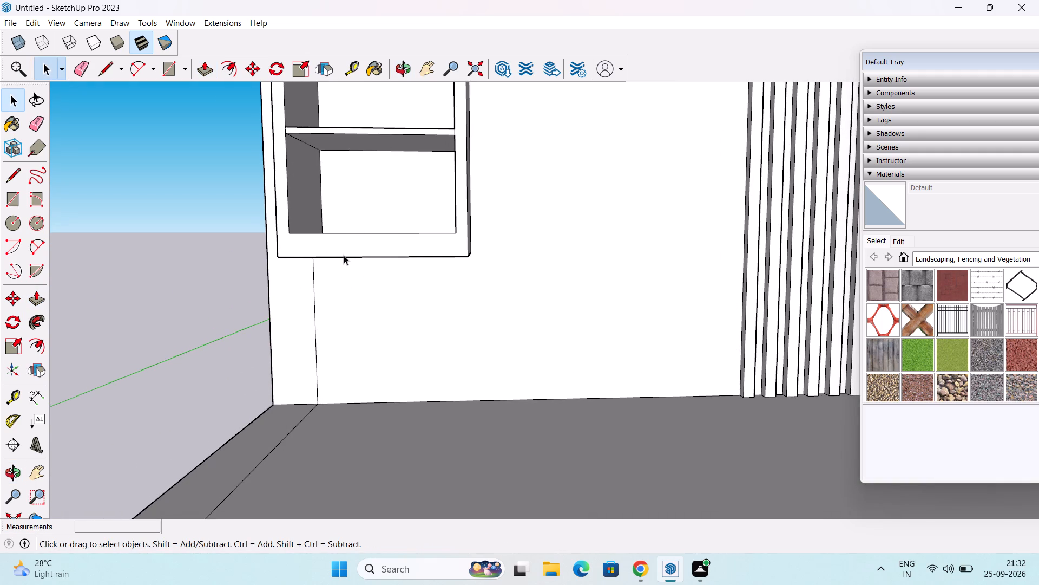
pyautogui.click(12, 176)
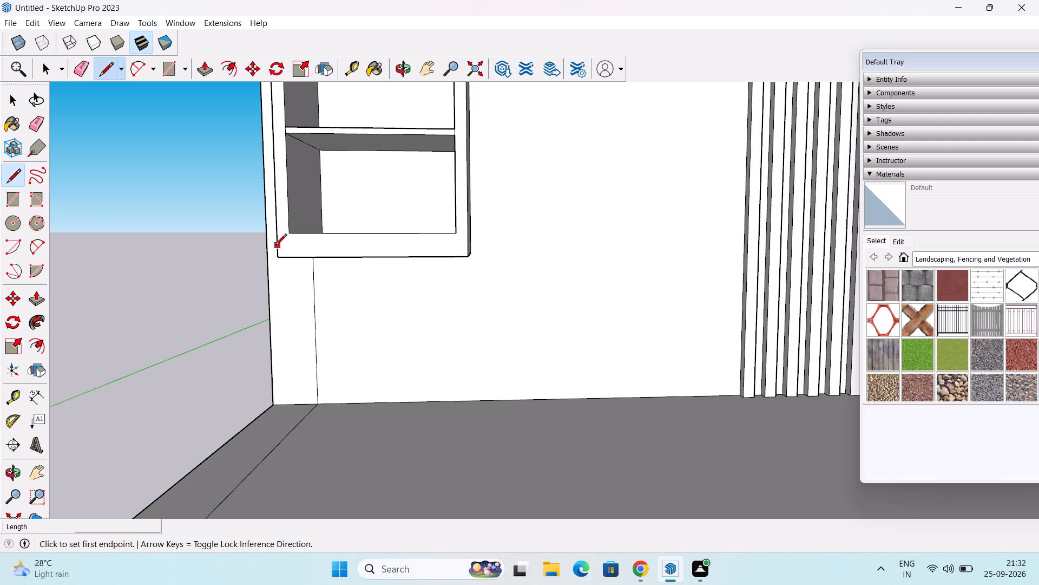
pyautogui.click(274, 243)
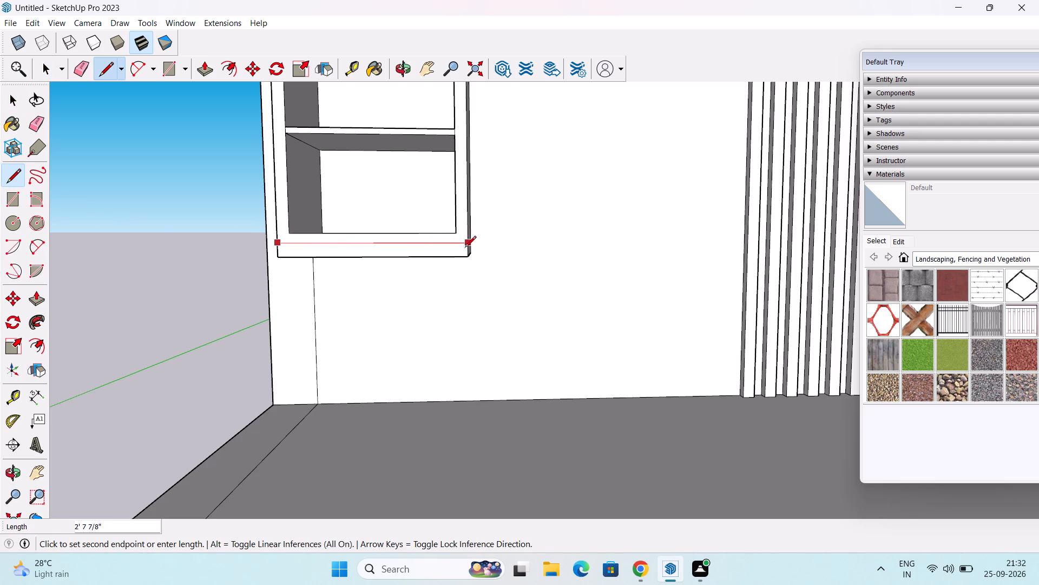
pyautogui.click(469, 246)
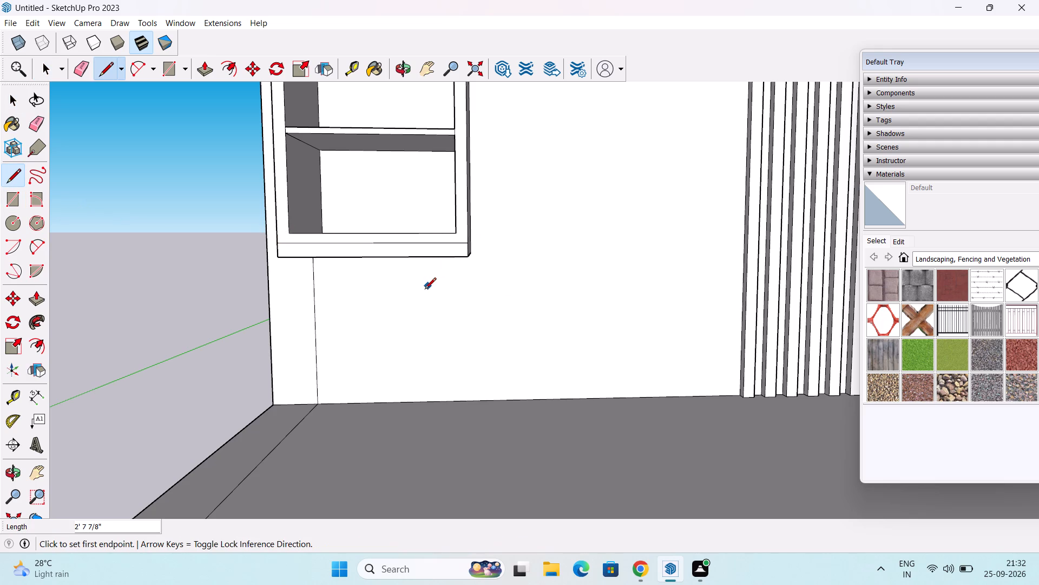
pyautogui.press('space')
# Push/Pull the strip below the new line on the wall unit's front out by 2".
pyautogui.scroll(-1, 416, 295)
pyautogui.moveTo(416, 295); pyautogui.dragTo(412, 305, button='middle')
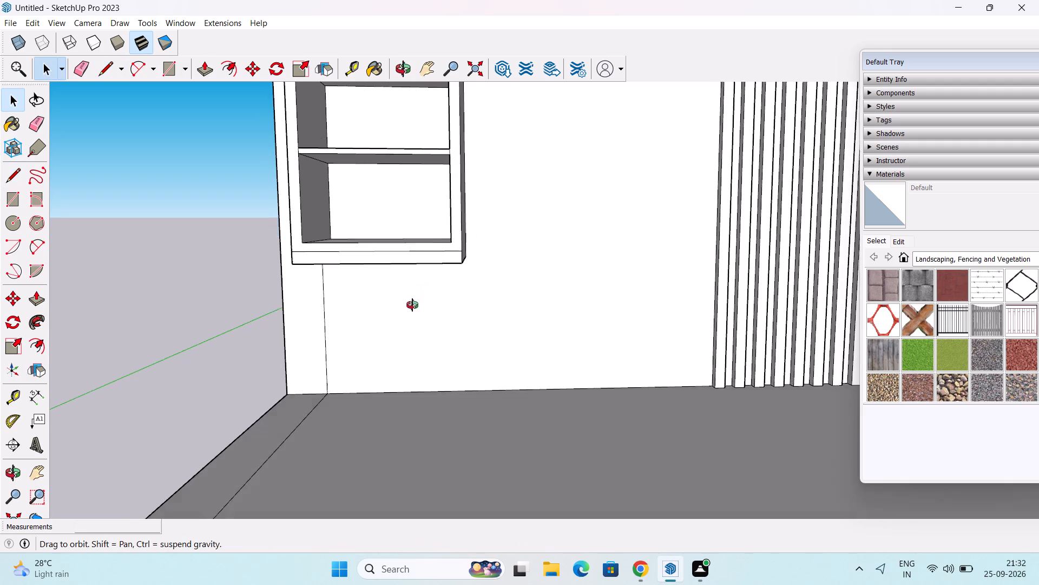
pyautogui.moveTo(412, 305); pyautogui.dragTo(387, 290, button='middle')
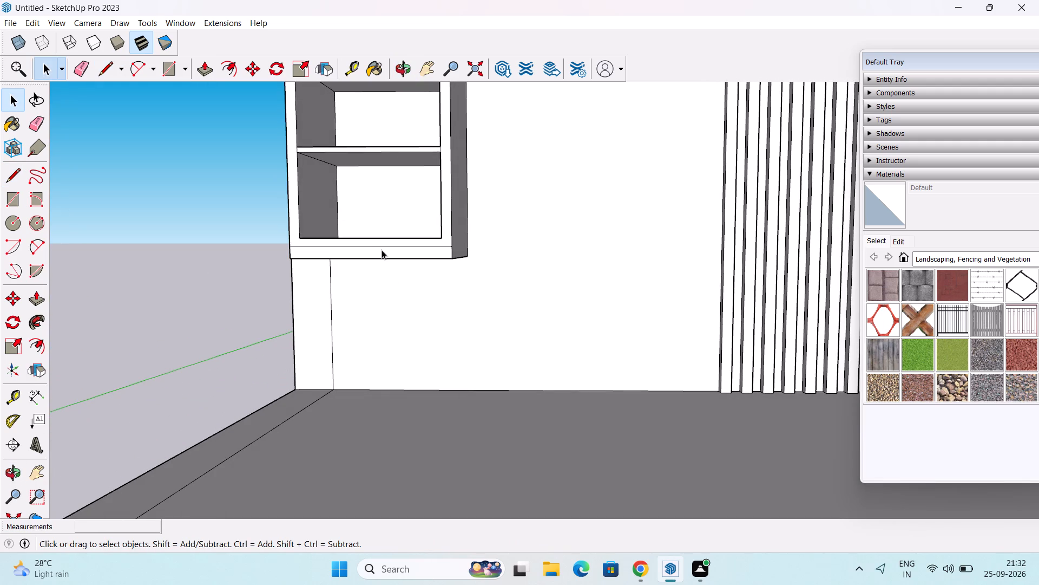
pyautogui.press('p')
pyautogui.moveTo(366, 248); pyautogui.dragTo(389, 257, button='middle')
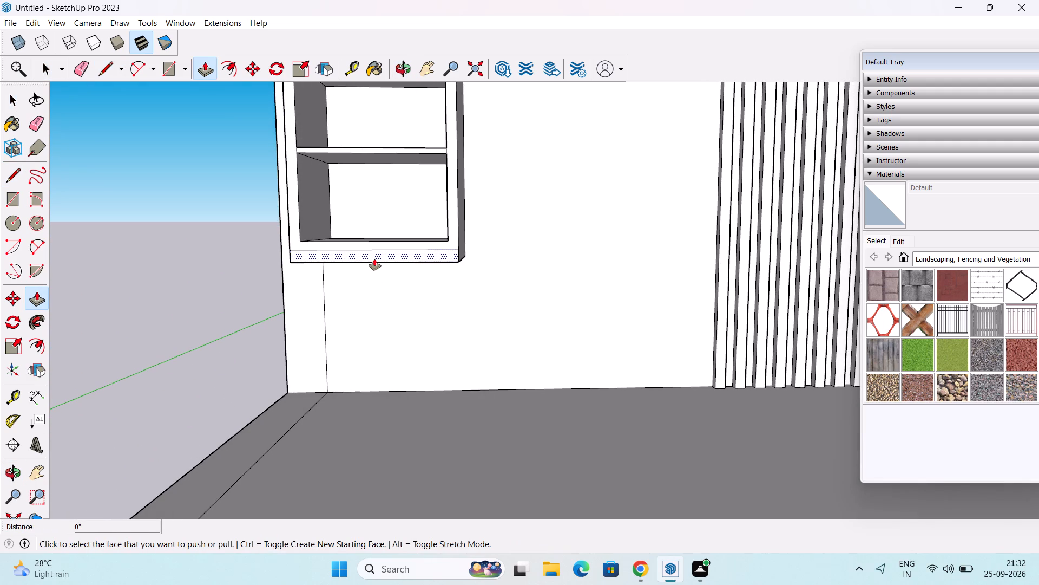
pyautogui.click(374, 259)
pyautogui.write('2"')
pyautogui.press('Return')
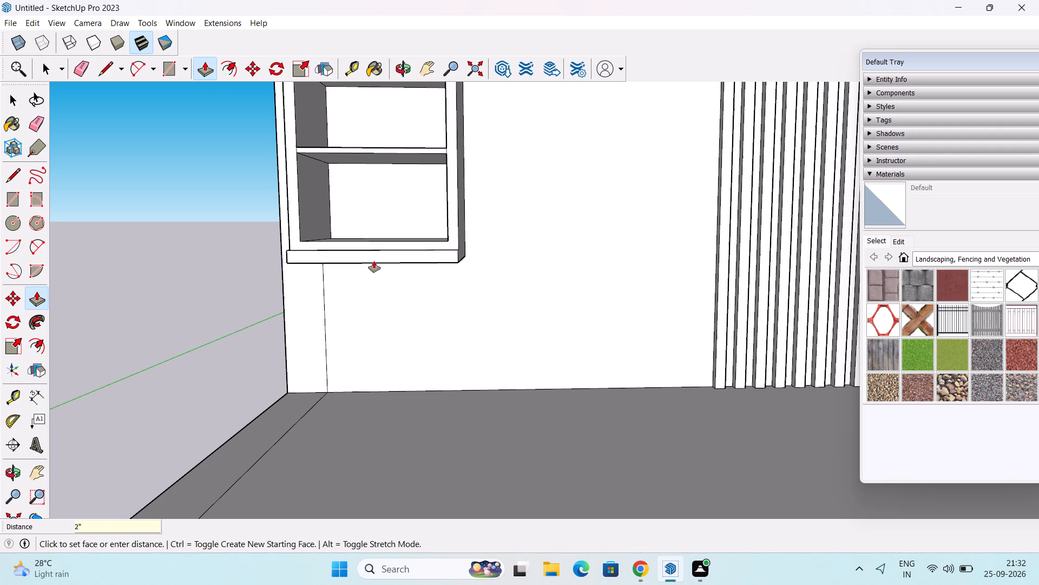
# Draw a line along the wall unit's side face, from the projecting strip's top corner back to the wall.
pyautogui.scroll(-1, 374, 261)
pyautogui.moveTo(369, 270); pyautogui.dragTo(248, 427, button='middle')
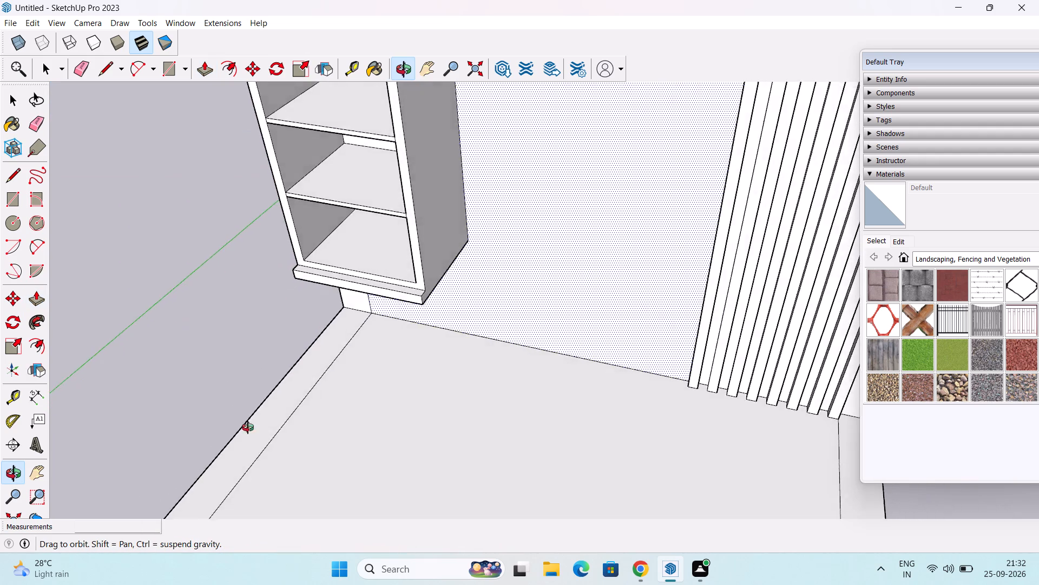
pyautogui.moveTo(248, 427); pyautogui.dragTo(136, 399, button='middle')
pyautogui.press('space')
pyautogui.press('l')
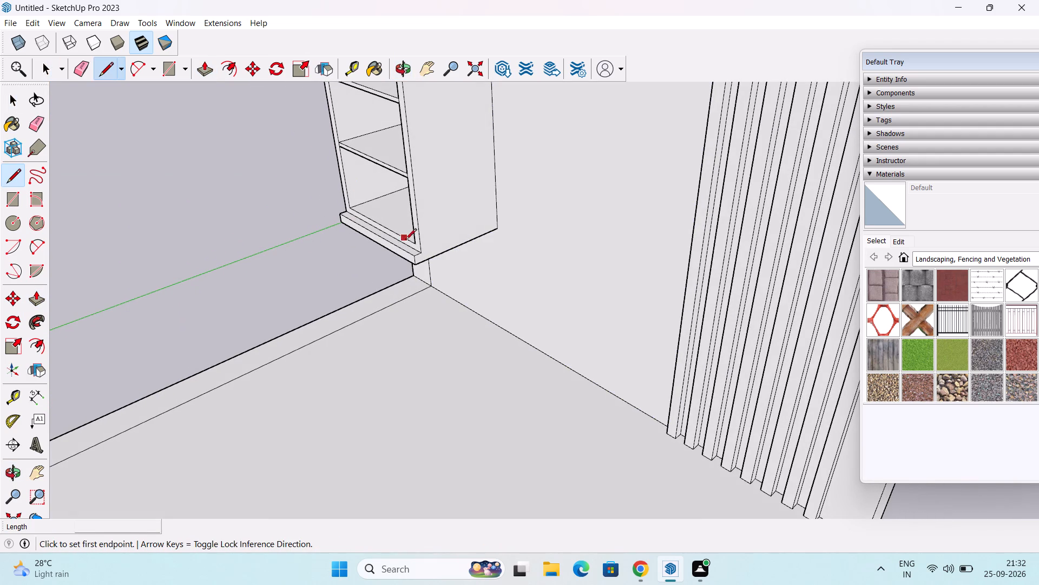
pyautogui.click(420, 252)
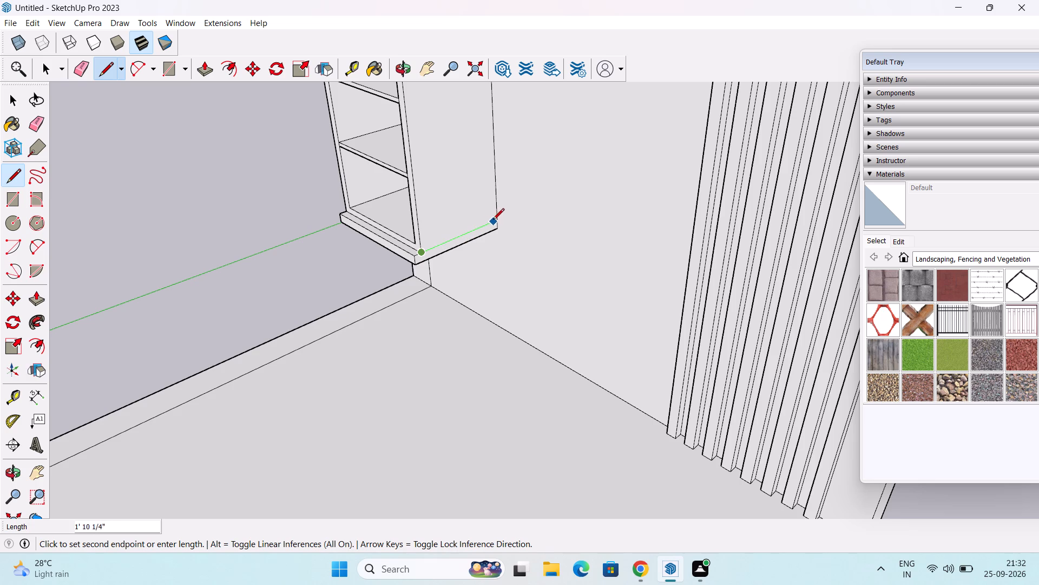
pyautogui.click(496, 219)
pyautogui.press('space')
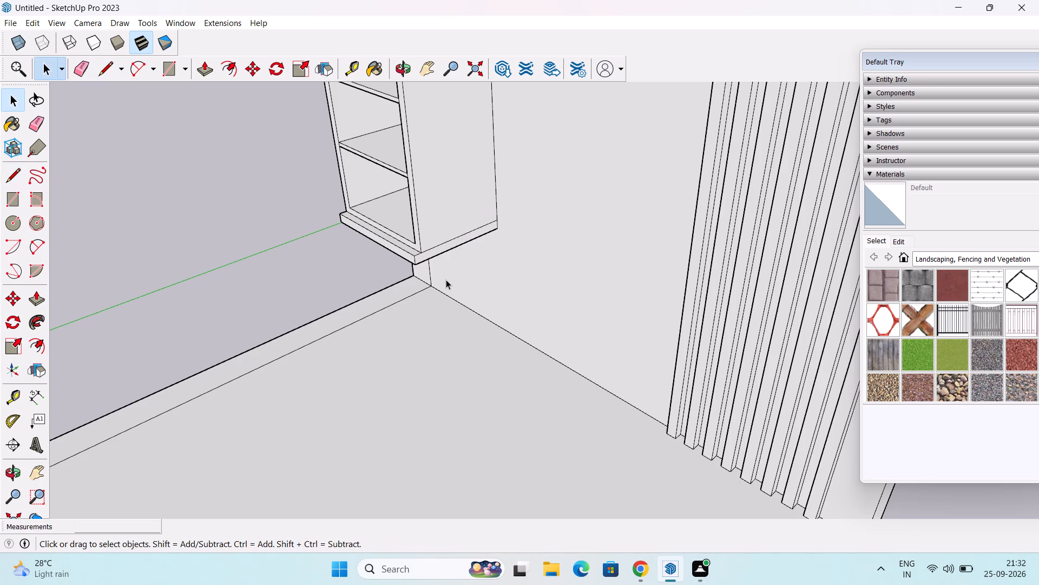
# Push/Pull the narrow strip at the bottom of the unit's side 4' 10 1/8" along the back wall, up to the vertical strips.
pyautogui.press('p')
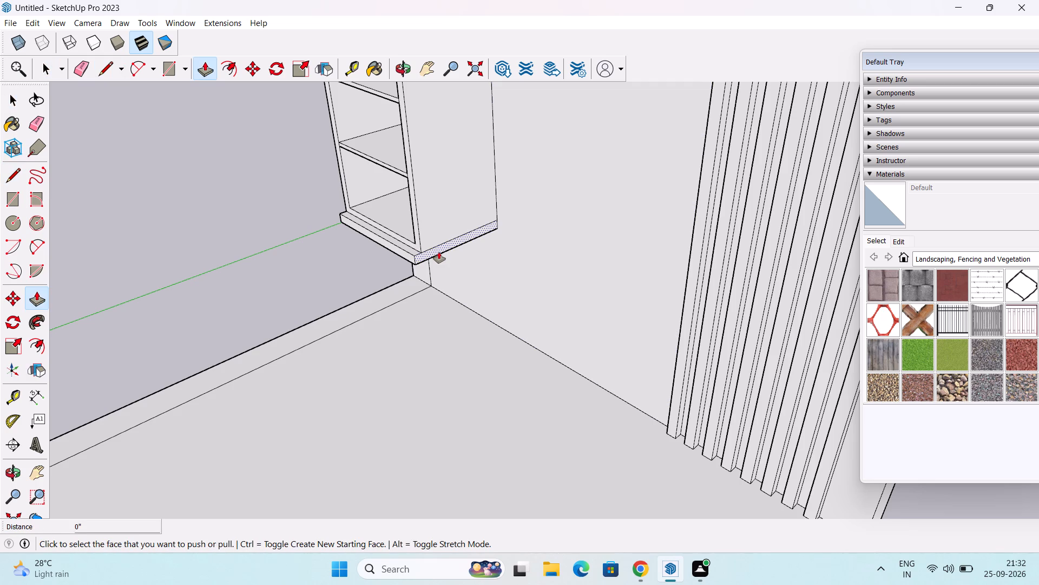
pyautogui.click(439, 252)
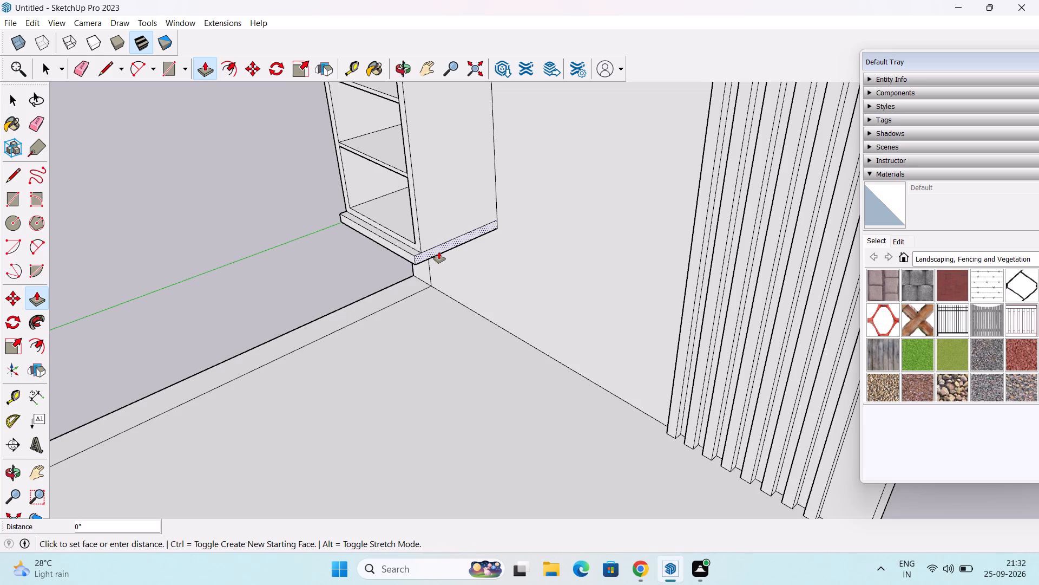
pyautogui.click(686, 441)
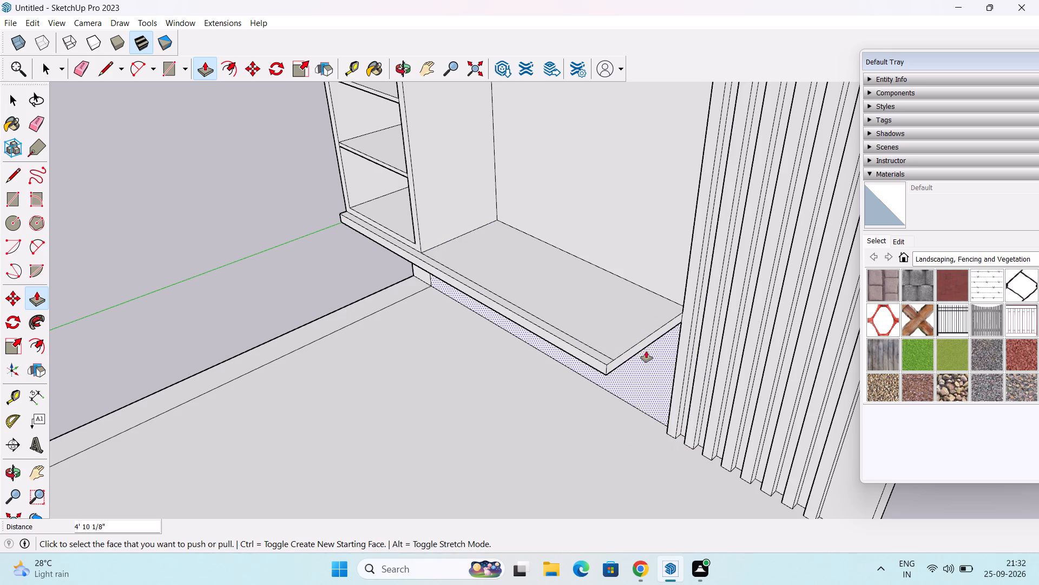
# Push/Pull the long ledge's end face about 2' 2 3/16" further, across the vertical strips.
pyautogui.click(637, 351)
pyautogui.scroll(-3, 769, 404)
pyautogui.moveTo(767, 412); pyautogui.dragTo(788, 369, button='middle')
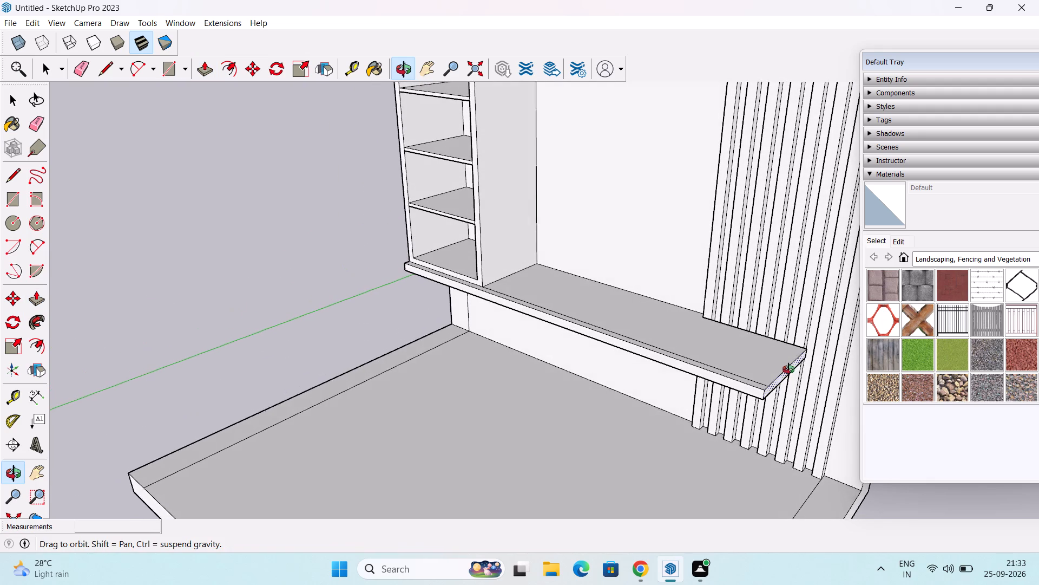
pyautogui.moveTo(788, 369); pyautogui.dragTo(819, 349, button='middle')
pyautogui.moveTo(784, 351); pyautogui.dragTo(840, 340, button='middle')
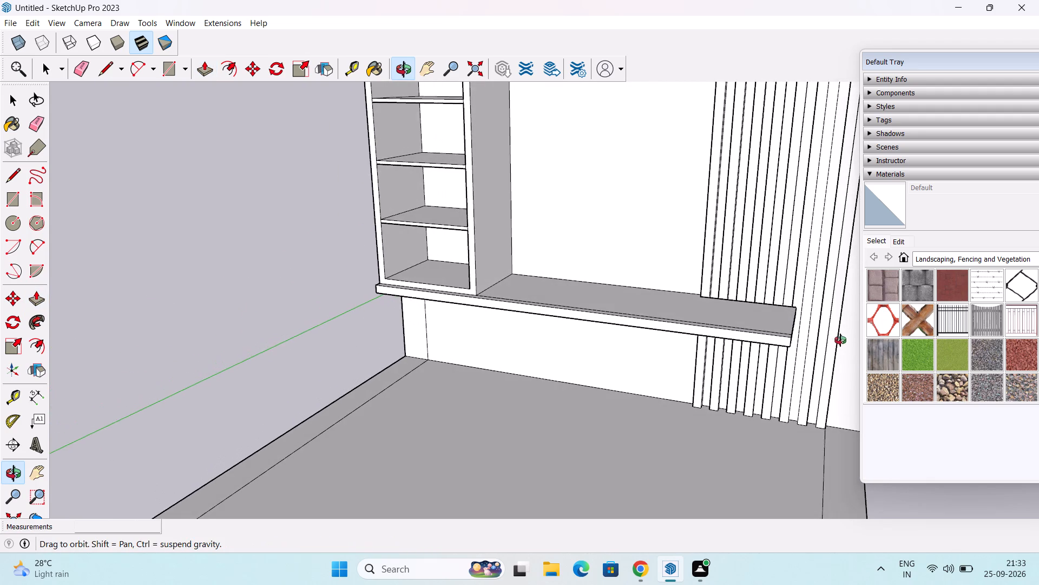
pyautogui.moveTo(840, 340); pyautogui.dragTo(868, 327, button='middle')
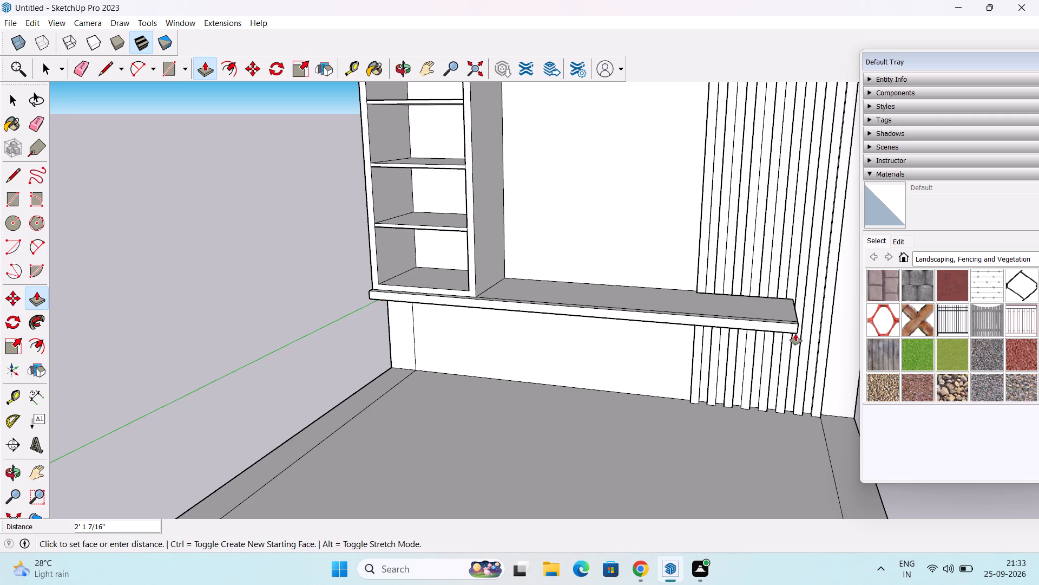
pyautogui.click(797, 334)
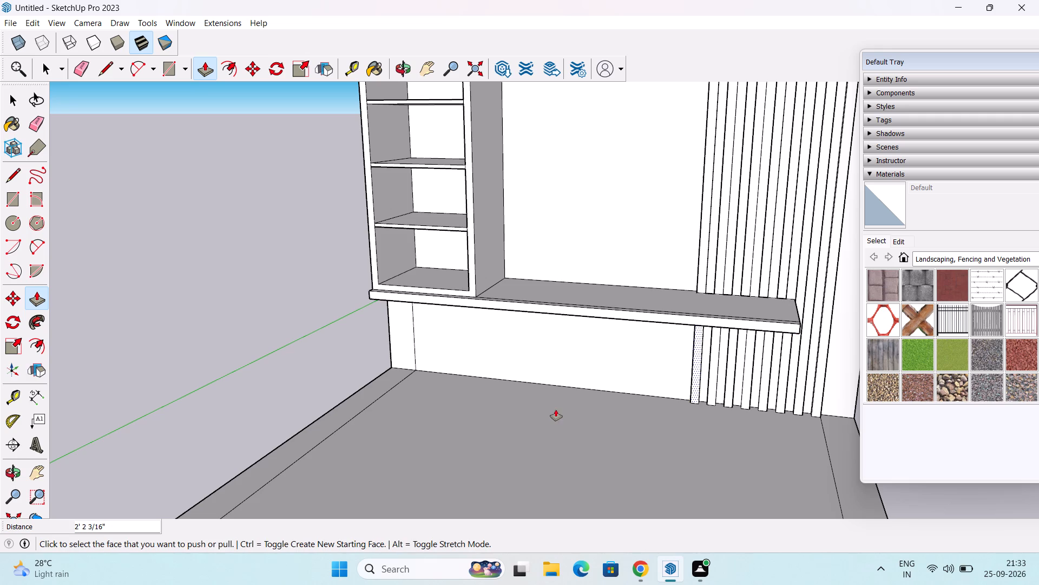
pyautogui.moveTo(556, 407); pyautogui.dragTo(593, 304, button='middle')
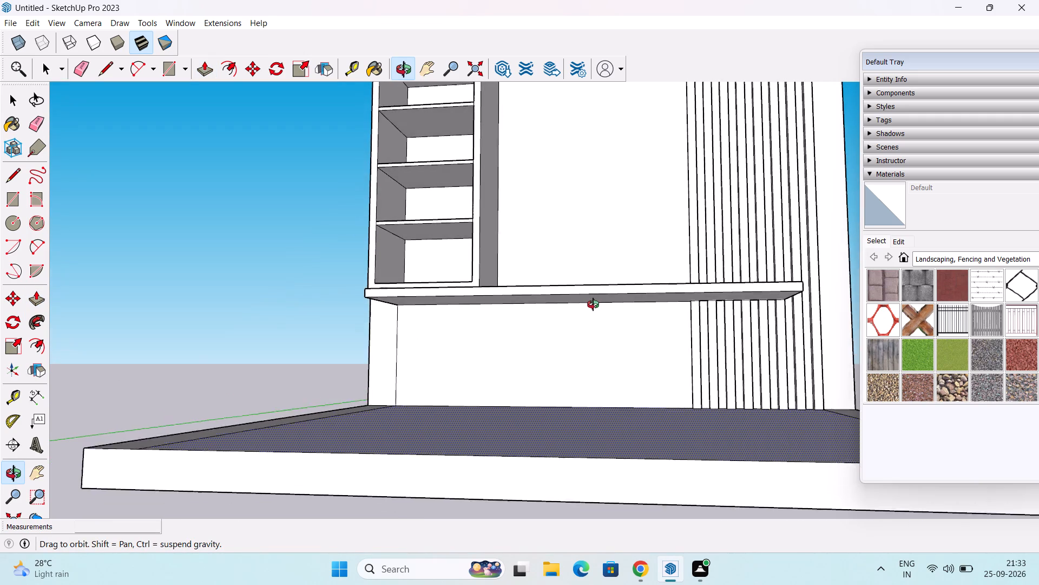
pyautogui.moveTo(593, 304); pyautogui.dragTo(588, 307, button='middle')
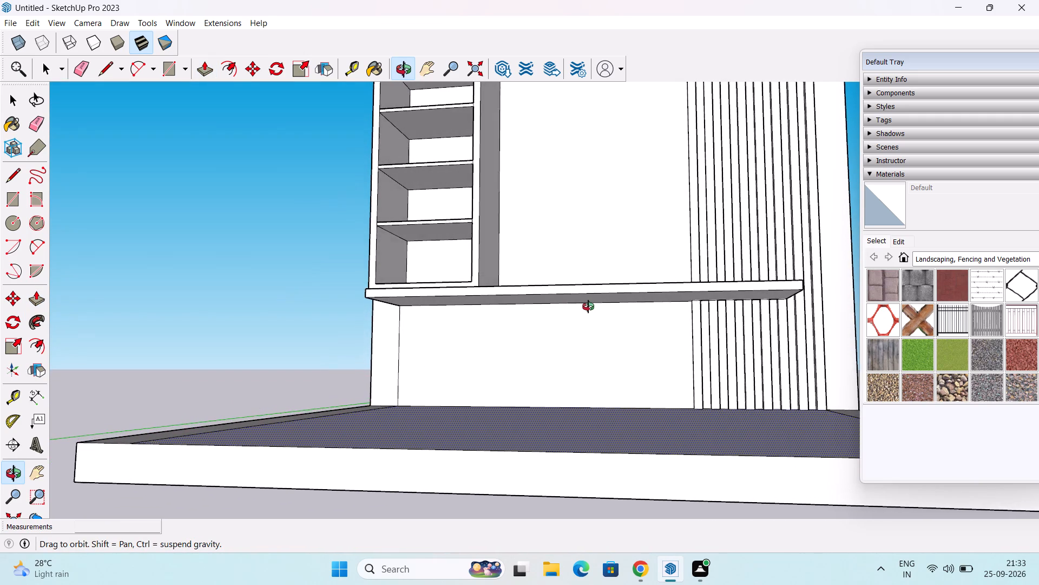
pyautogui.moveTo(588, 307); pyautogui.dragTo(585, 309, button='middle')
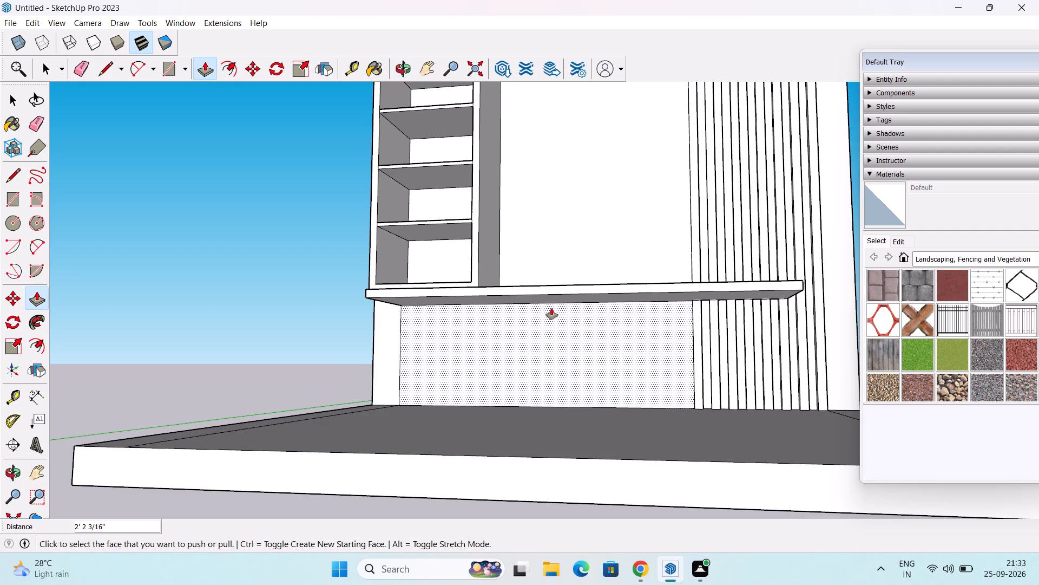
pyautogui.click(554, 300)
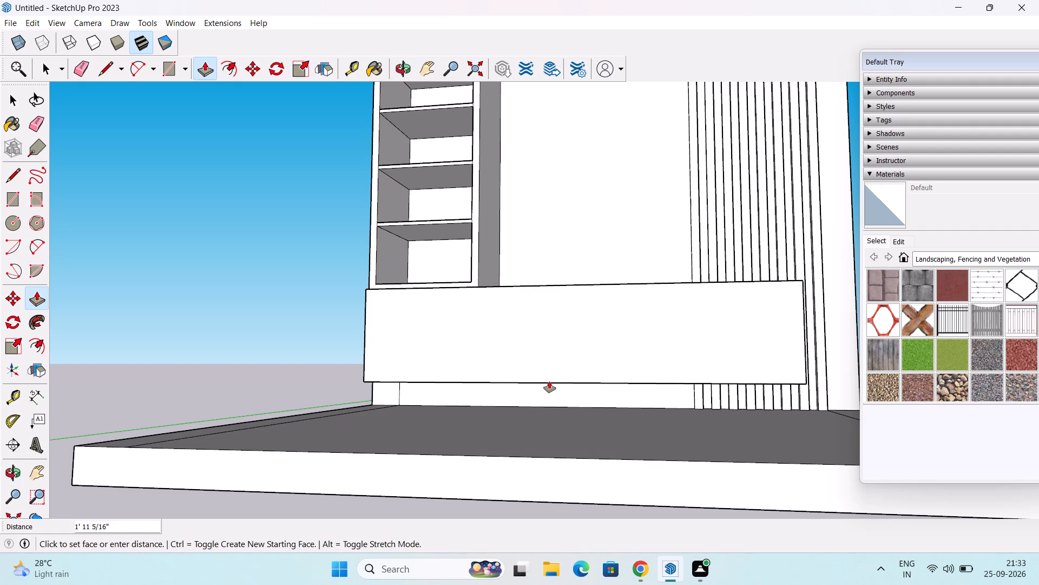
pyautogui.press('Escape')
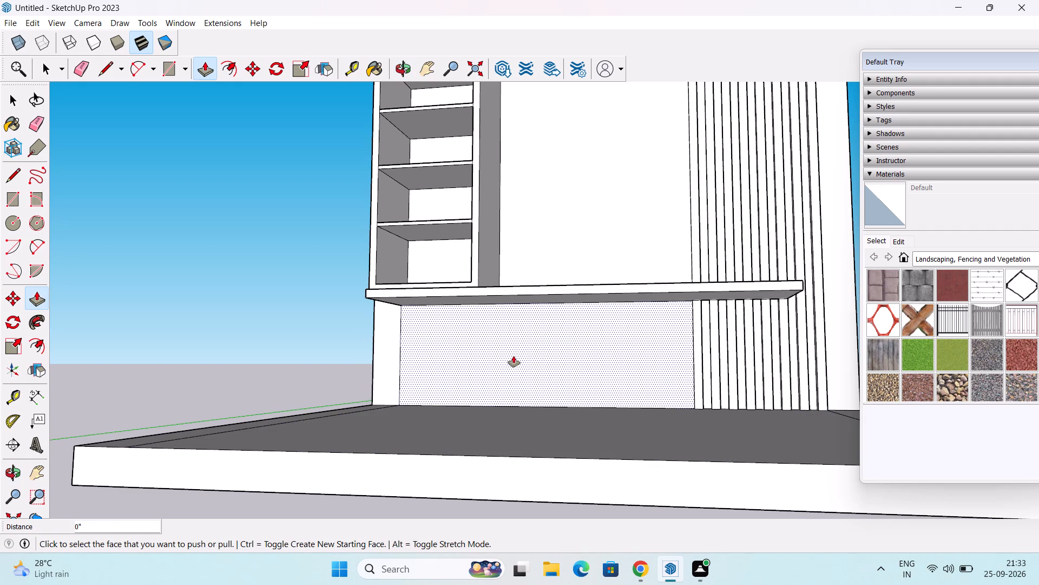
# Measure the thickness of the ledge at its outer end beneath the shelf unit with the Dimension tool.
pyautogui.moveTo(494, 332); pyautogui.dragTo(504, 363, button='middle')
pyautogui.press('space')
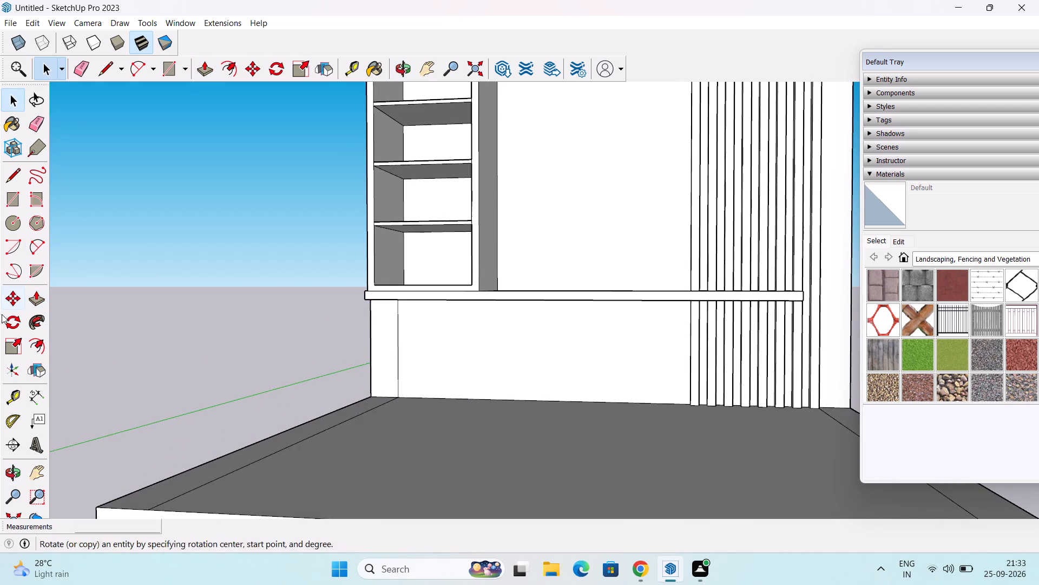
pyautogui.moveTo(36, 400); pyautogui.dragTo(36, 395)
pyautogui.scroll(5, 288, 317)
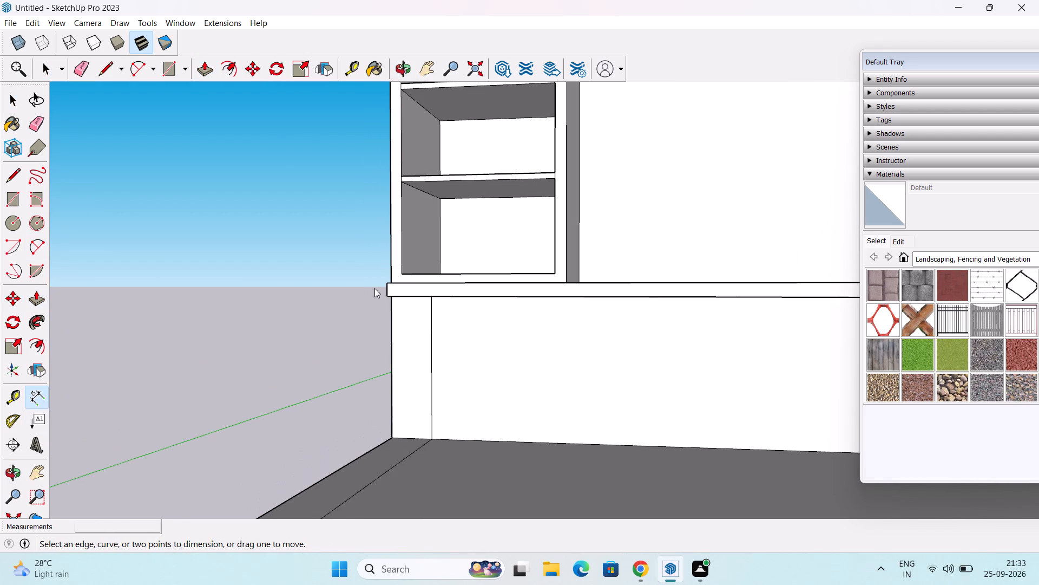
pyautogui.click(388, 287)
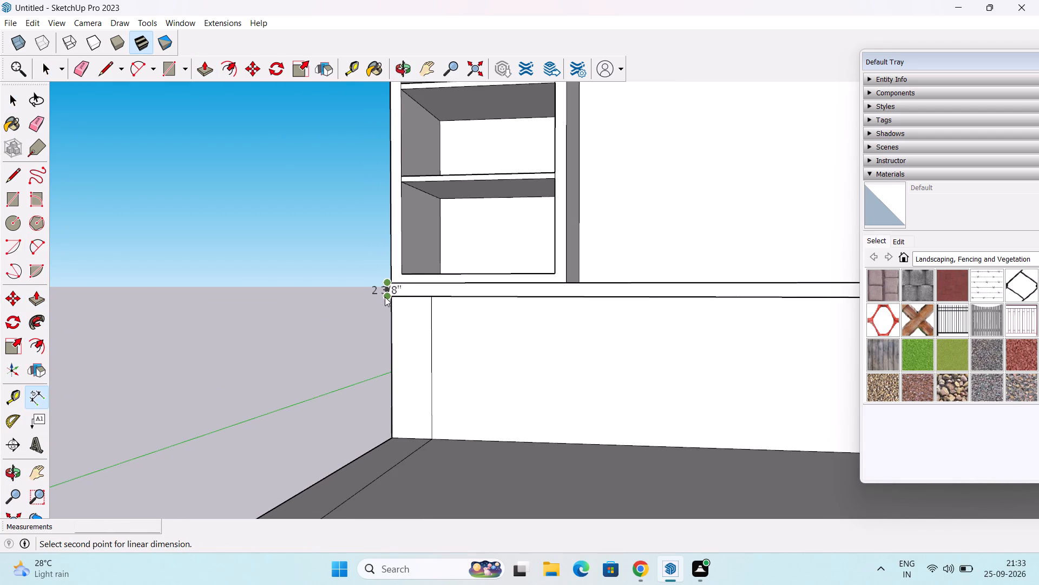
pyautogui.click(385, 298)
pyautogui.press('Escape')
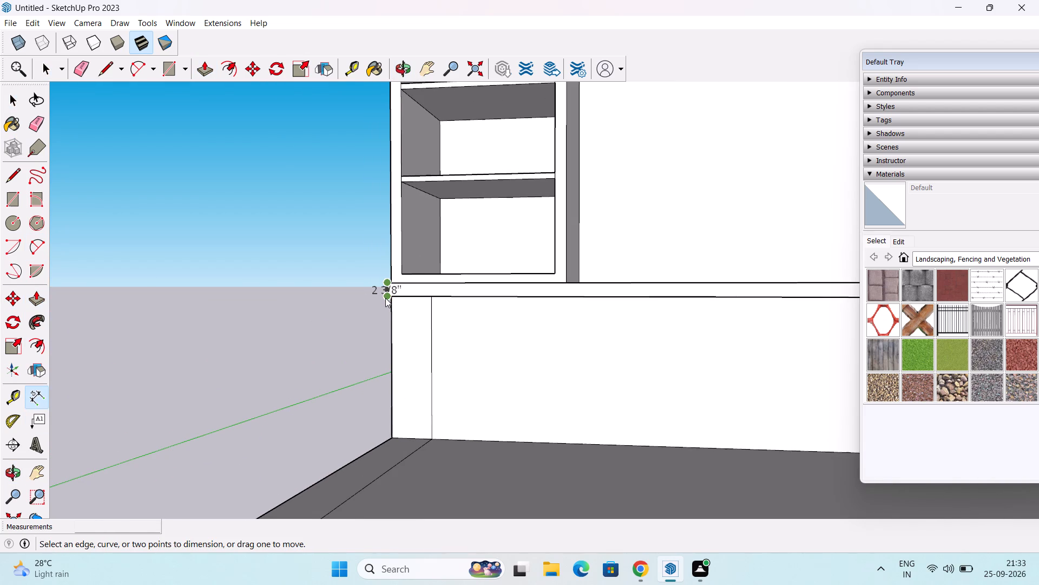
# Push/Pull the underside of the long ledge 2' down towards the floor slab.
pyautogui.moveTo(390, 296); pyautogui.dragTo(390, 257, button='middle')
pyautogui.scroll(-2, 392, 257)
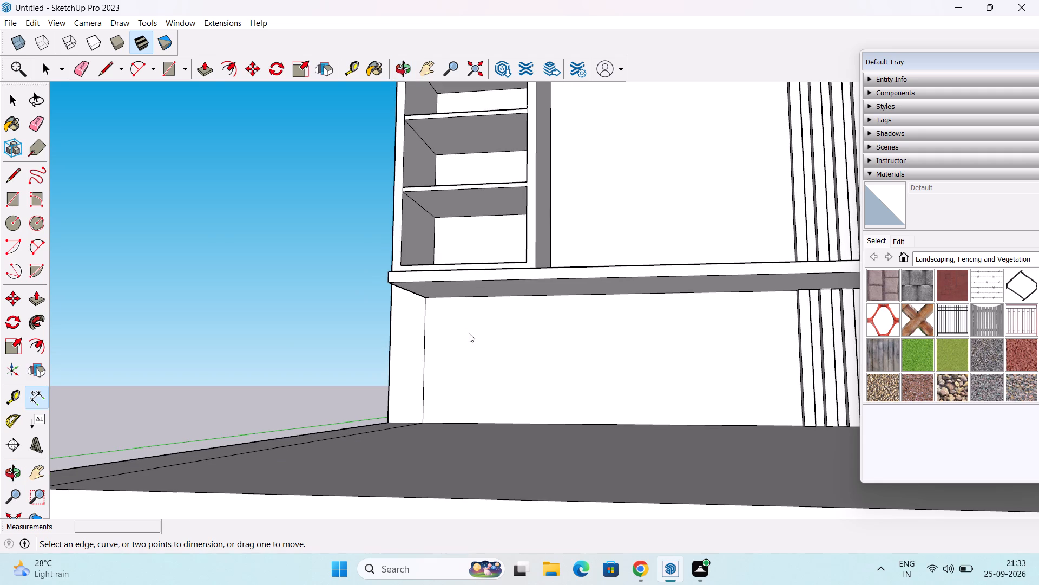
pyautogui.press('p')
pyautogui.click(545, 289)
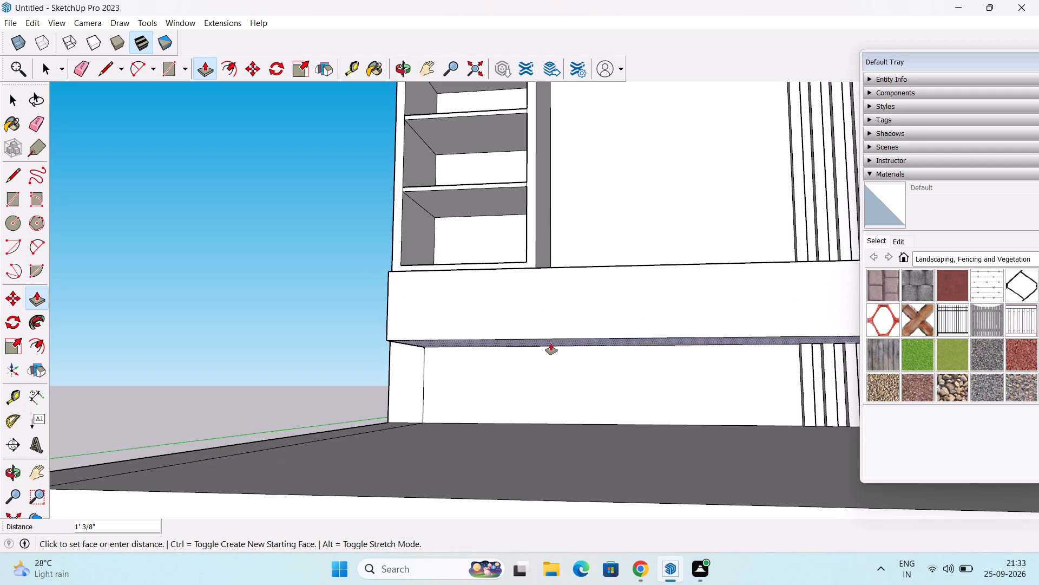
pyautogui.write("2'")
pyautogui.press('Return')
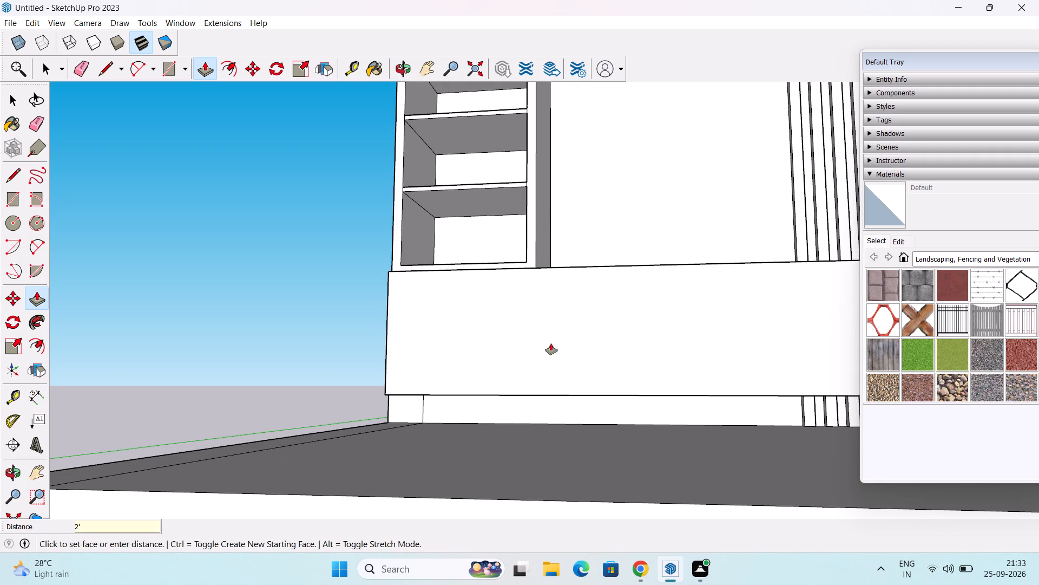
pyautogui.scroll(-2, 551, 343)
pyautogui.moveTo(553, 344); pyautogui.dragTo(543, 360, button='middle')
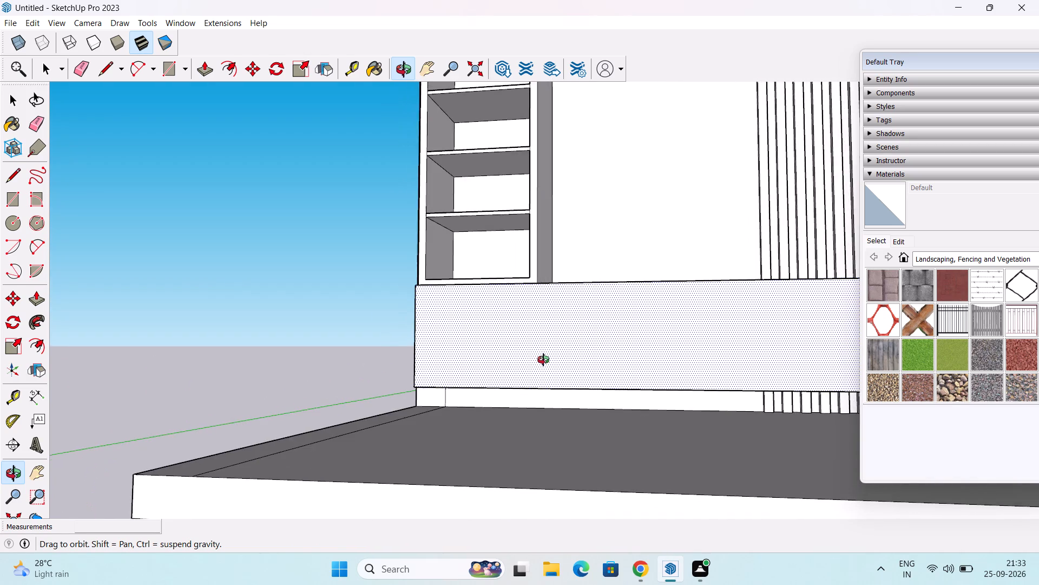
pyautogui.moveTo(543, 360); pyautogui.dragTo(543, 391, button='middle')
pyautogui.press('space')
# Place a Tape Measure guide 2" below the top front edge of the deepened ledge's front face.
pyautogui.moveTo(543, 391); pyautogui.dragTo(547, 420, button='middle')
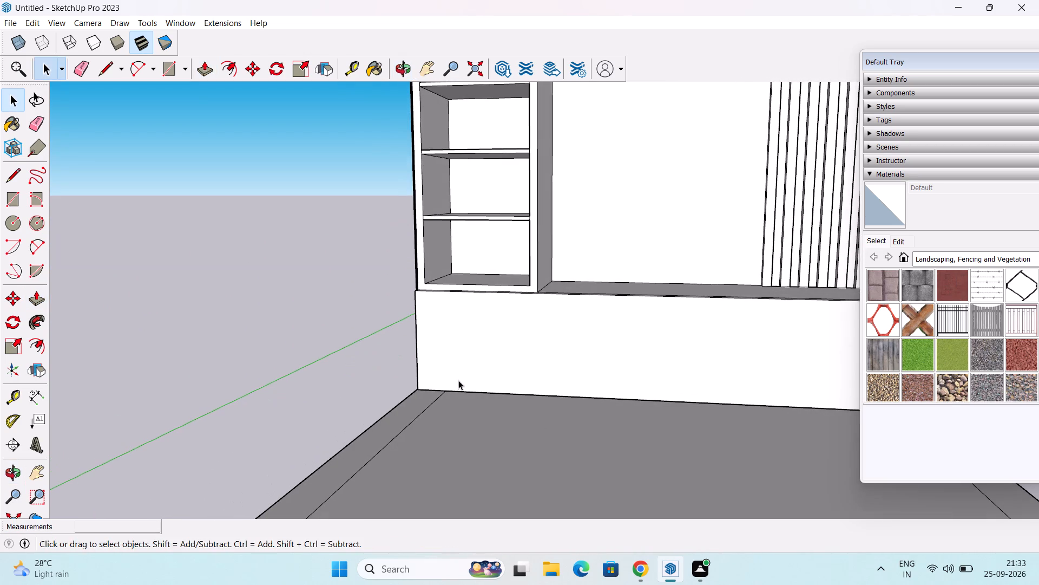
pyautogui.moveTo(449, 369); pyautogui.dragTo(535, 368, button='middle')
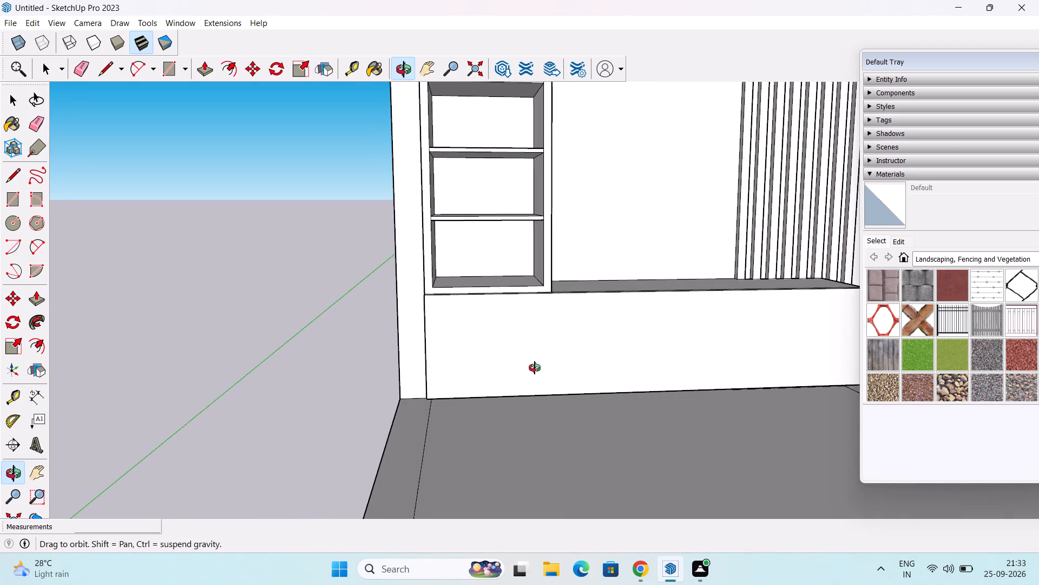
pyautogui.moveTo(535, 368); pyautogui.dragTo(584, 381, button='middle')
pyautogui.scroll(3, 464, 353)
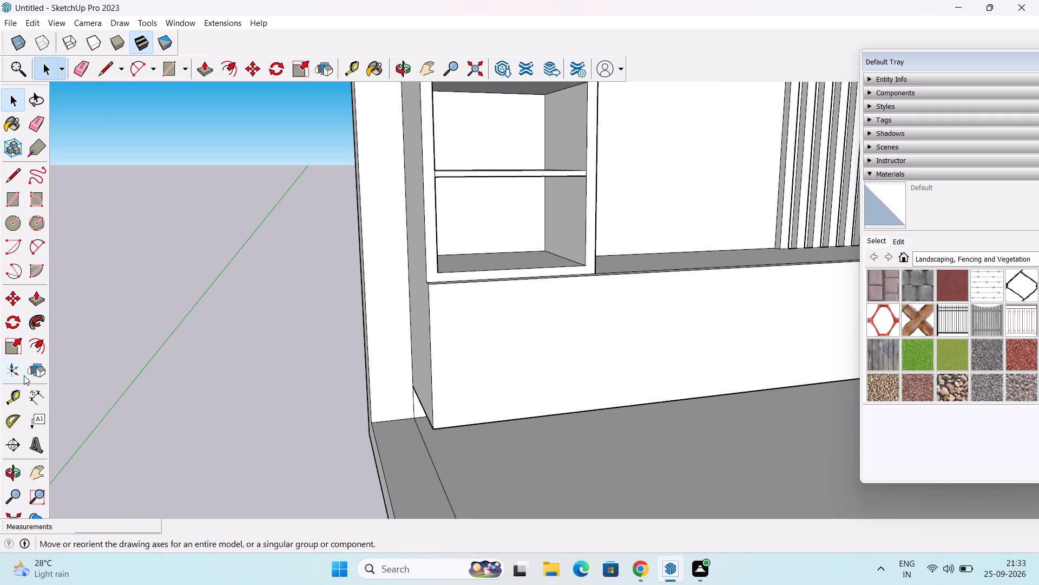
pyautogui.click(14, 399)
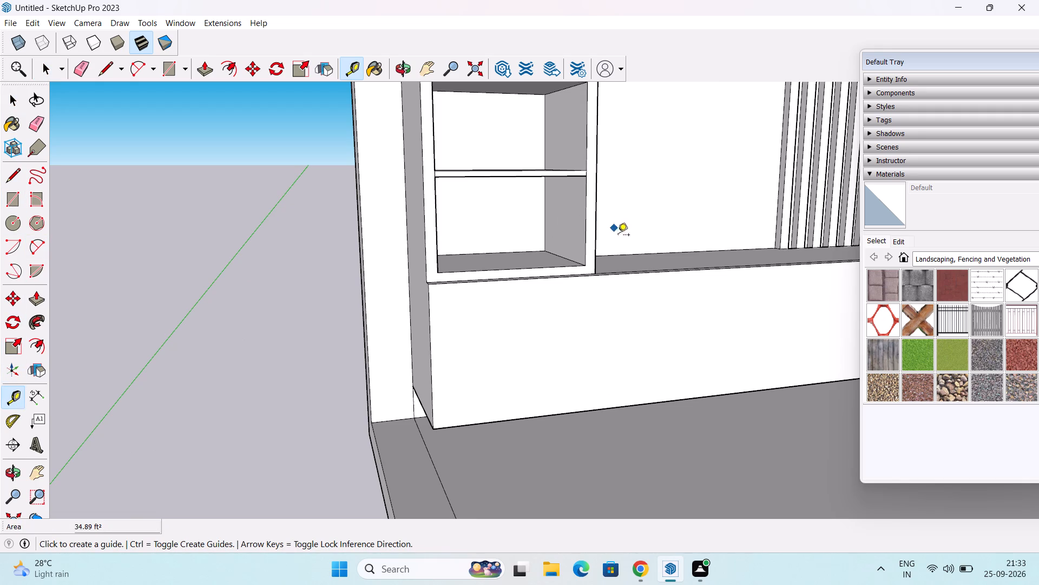
pyautogui.click(611, 278)
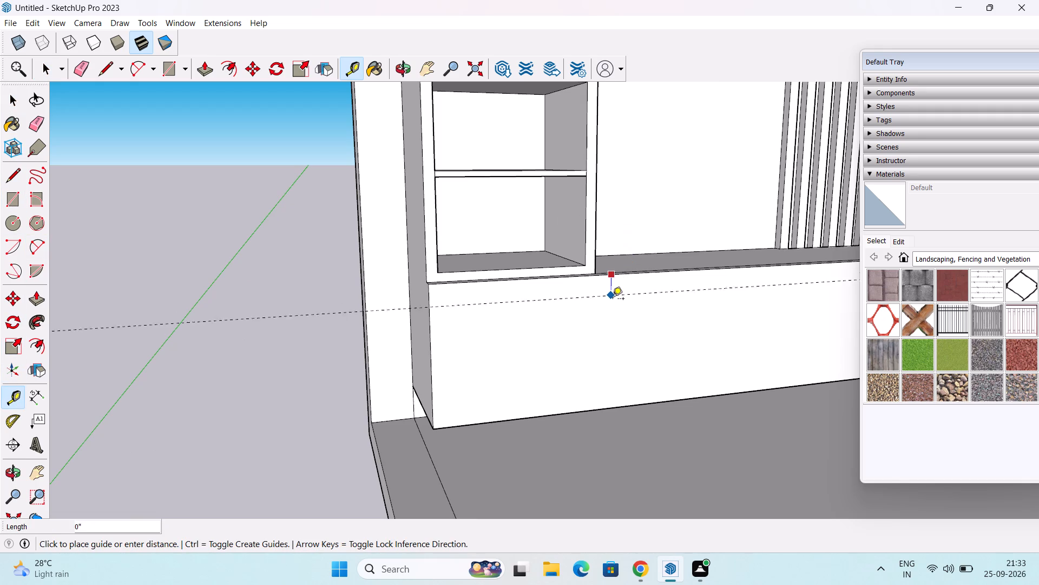
pyautogui.press('2')
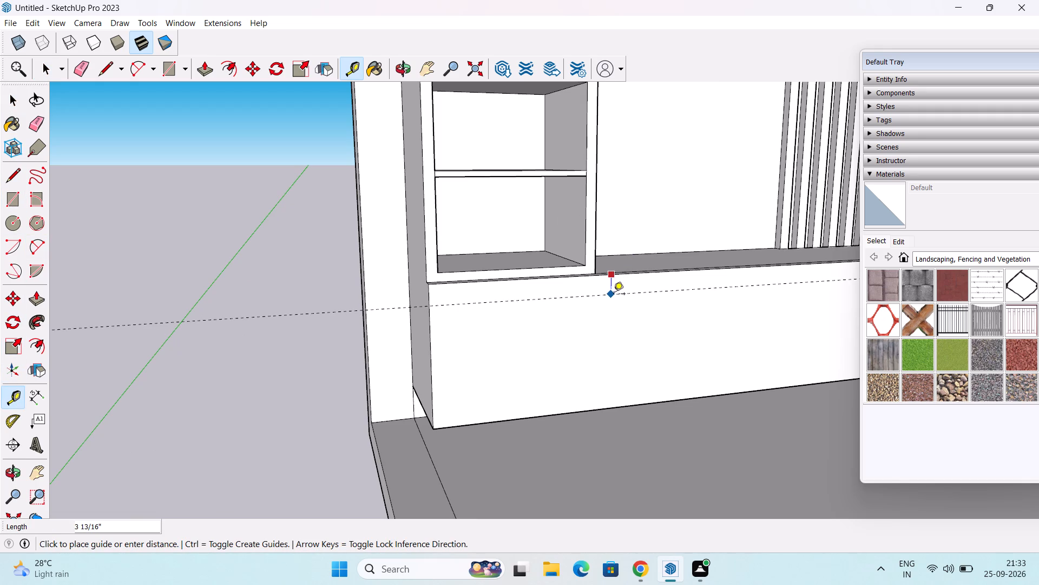
pyautogui.hotkey('shift', '"')
pyautogui.press('Return')
pyautogui.press('space')
# Draw a line about 9' 8" long along the guide, across the full width of the ledge's front face.
pyautogui.write('L')
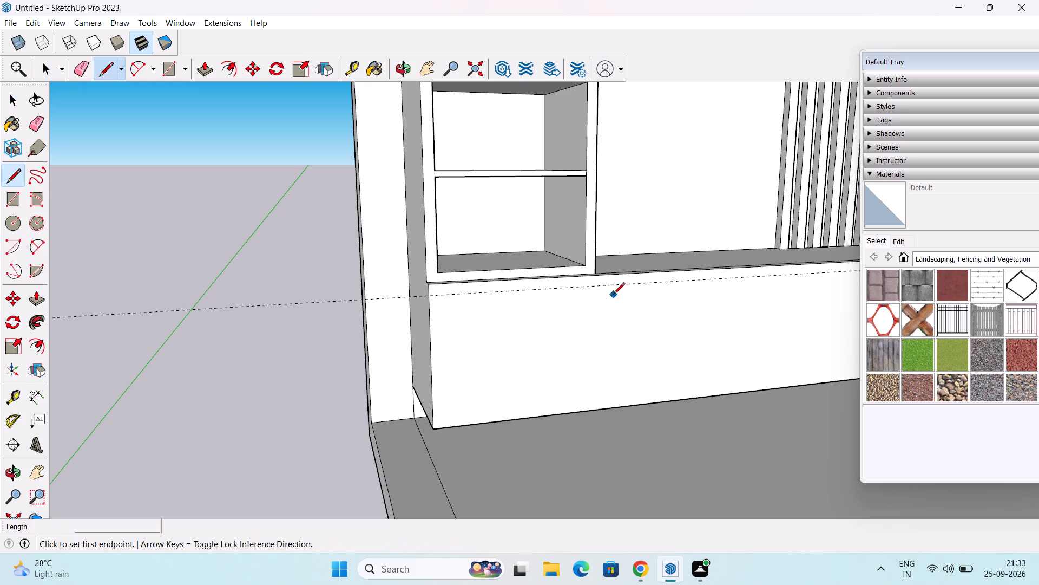
pyautogui.click(428, 297)
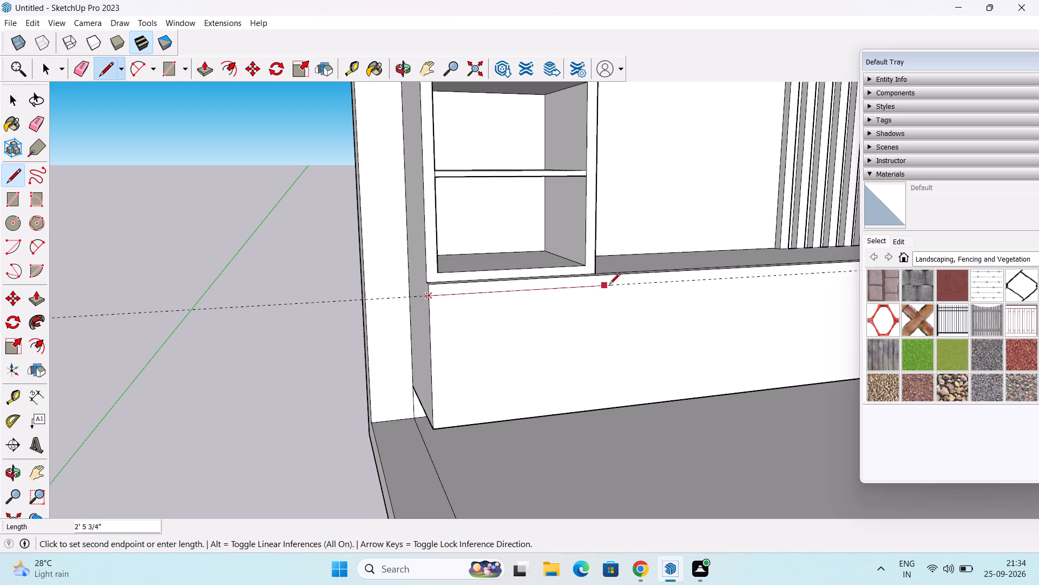
pyautogui.scroll(-4, 630, 279)
pyautogui.moveTo(630, 283); pyautogui.dragTo(413, 316, button='middle')
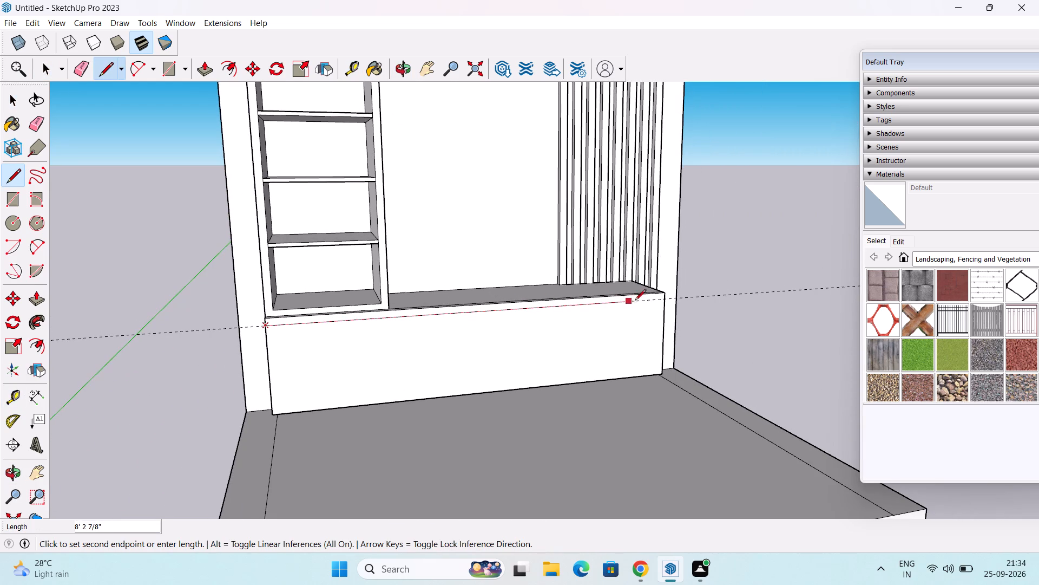
pyautogui.click(663, 302)
pyautogui.press('space')
# Delete the guide line running through the ledge's front face.
pyautogui.scroll(3, 262, 354)
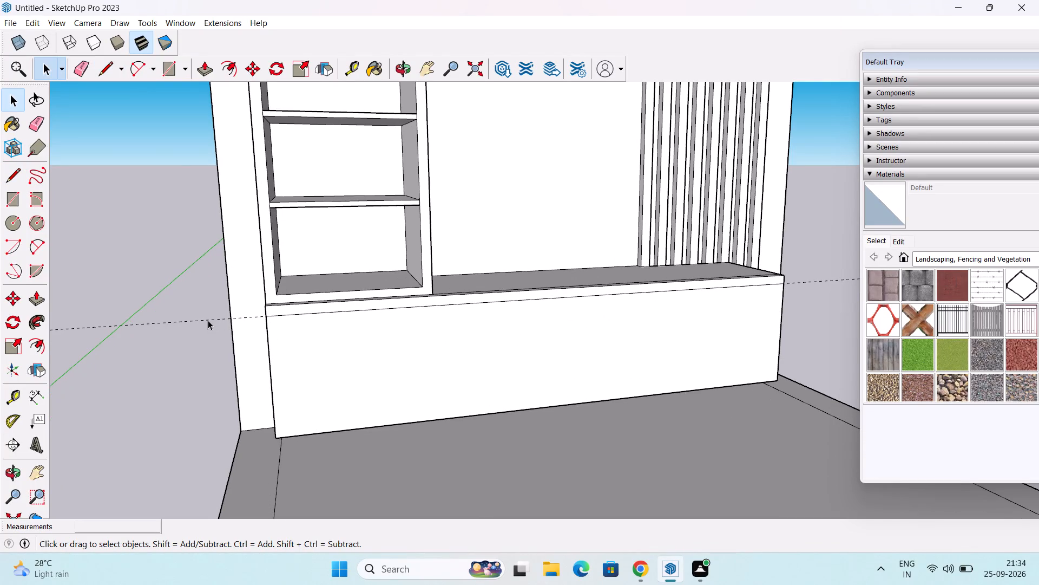
pyautogui.click(207, 320)
pyautogui.press('Delete')
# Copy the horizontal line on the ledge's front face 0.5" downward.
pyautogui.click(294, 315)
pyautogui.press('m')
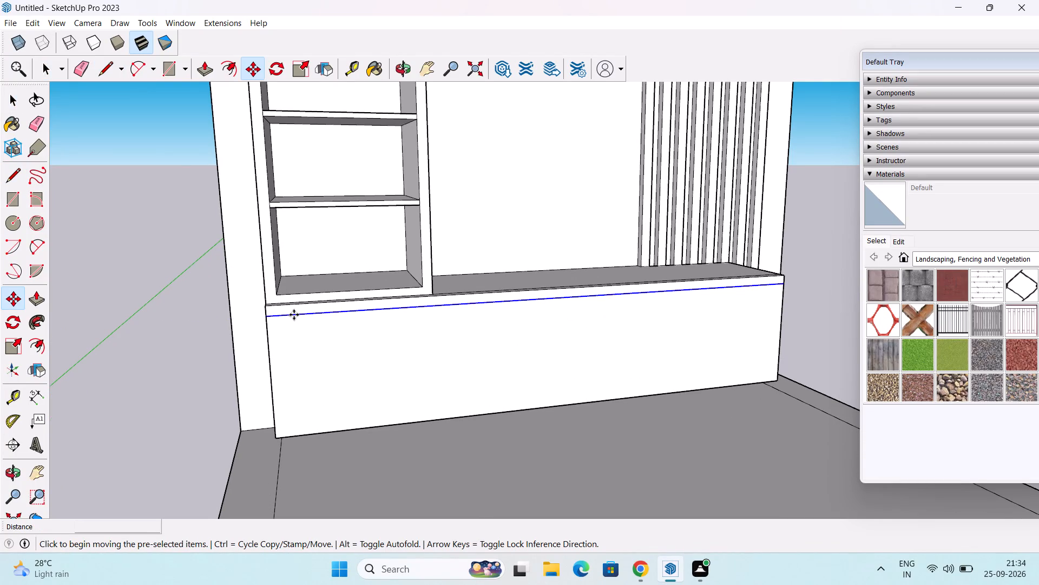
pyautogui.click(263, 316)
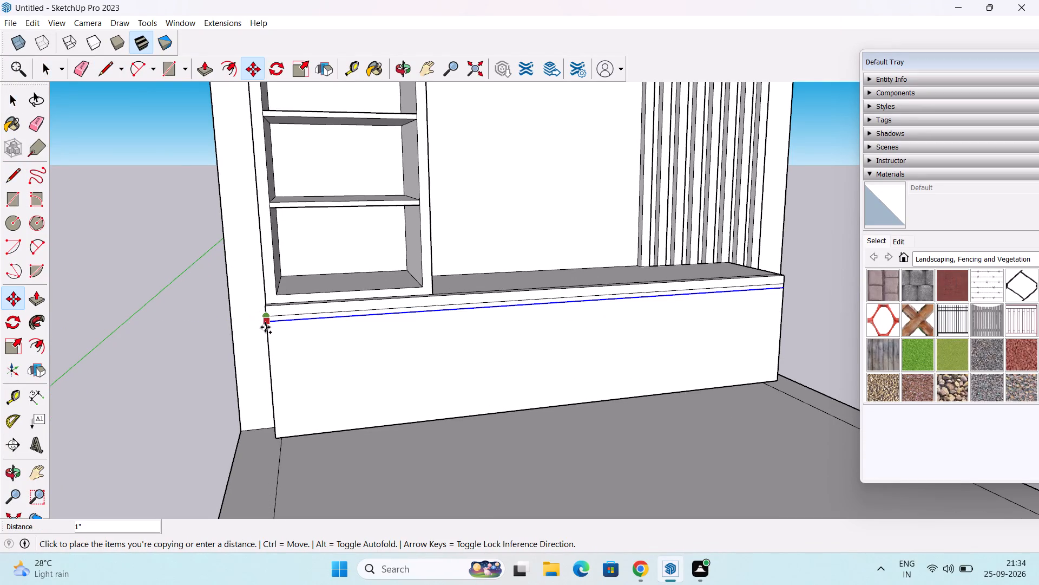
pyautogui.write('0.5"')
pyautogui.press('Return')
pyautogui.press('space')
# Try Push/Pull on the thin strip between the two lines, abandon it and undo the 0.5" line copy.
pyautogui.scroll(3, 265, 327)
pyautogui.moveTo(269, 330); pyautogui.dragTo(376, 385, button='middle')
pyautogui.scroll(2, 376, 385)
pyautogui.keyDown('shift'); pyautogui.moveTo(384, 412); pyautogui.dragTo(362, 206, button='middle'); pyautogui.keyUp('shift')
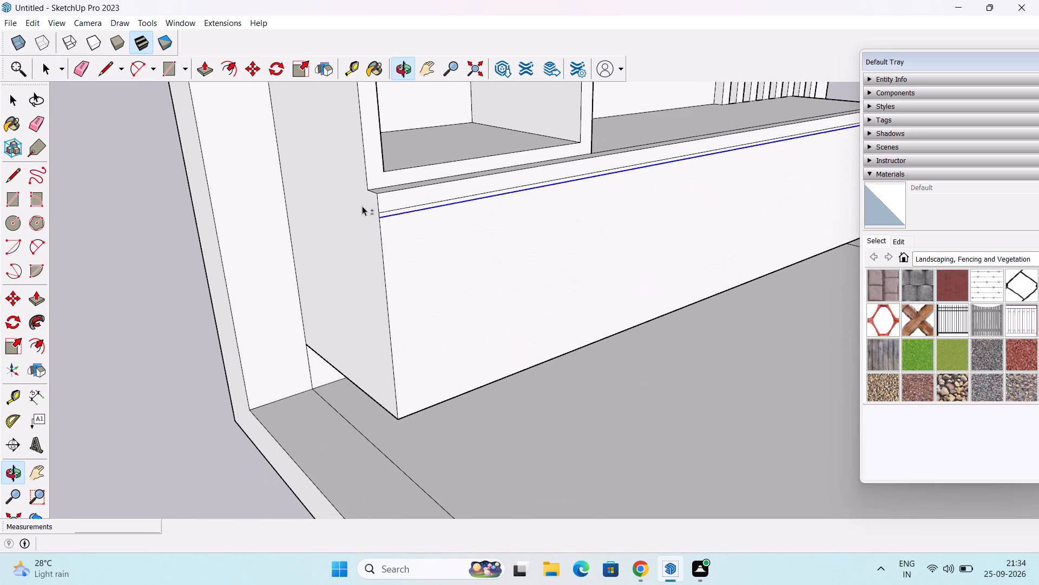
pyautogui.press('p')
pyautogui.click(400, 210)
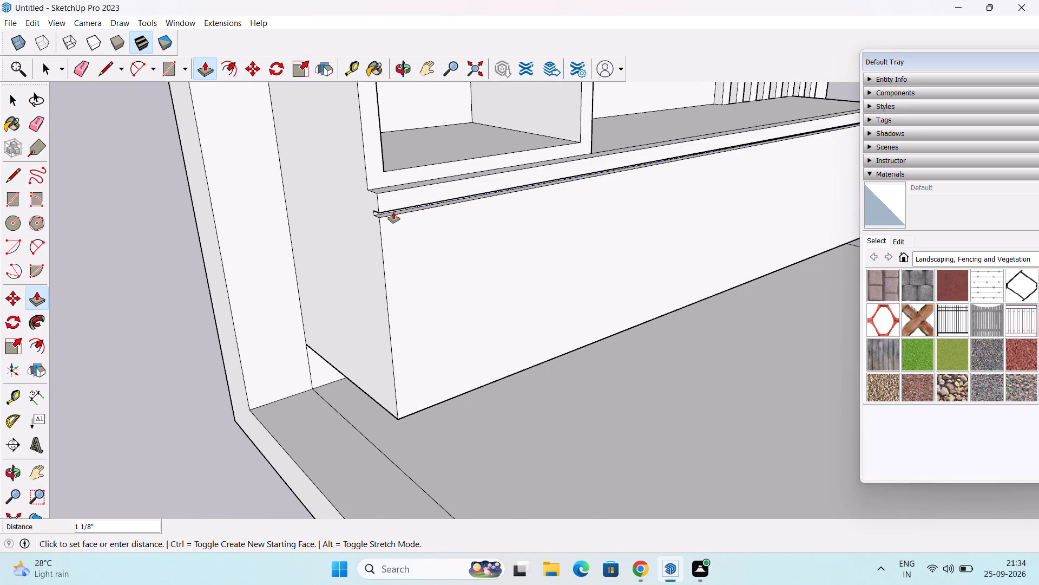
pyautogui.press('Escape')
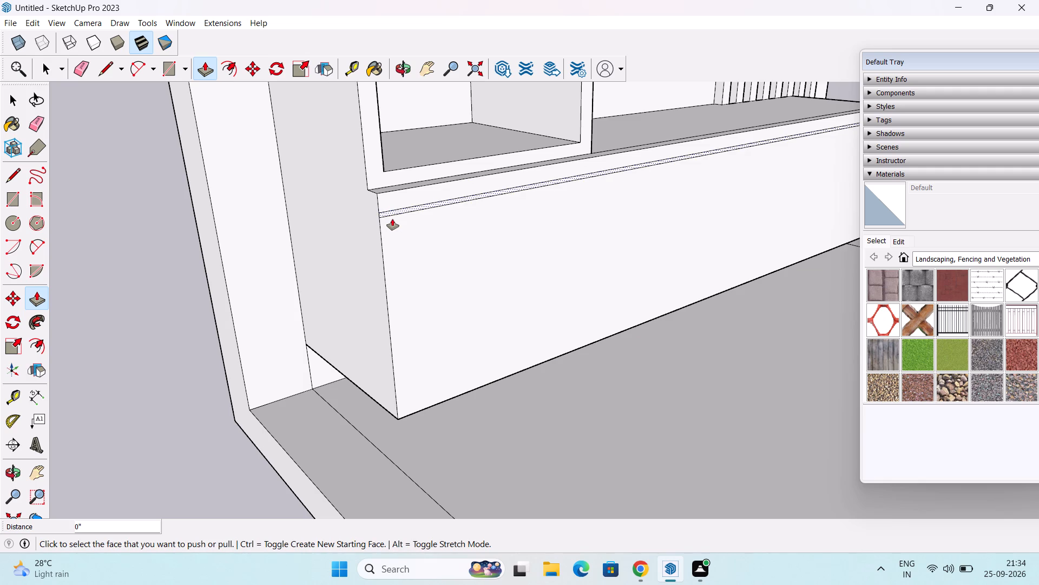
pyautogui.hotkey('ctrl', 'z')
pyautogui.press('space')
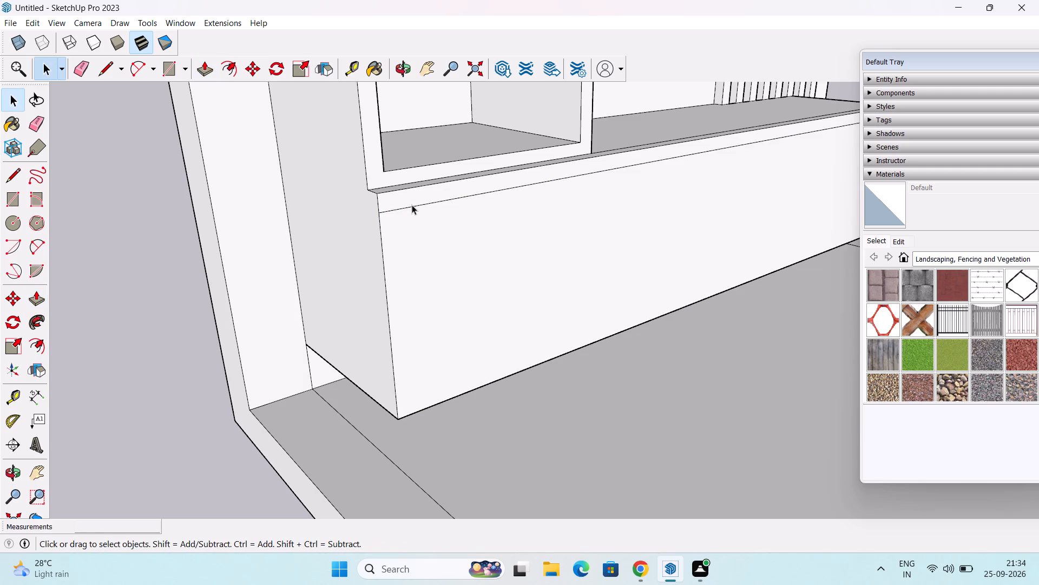
# Copy the horizontal line on the ledge's front face 0.2" downward to form a thin groove strip.
pyautogui.click(412, 205)
pyautogui.press('m')
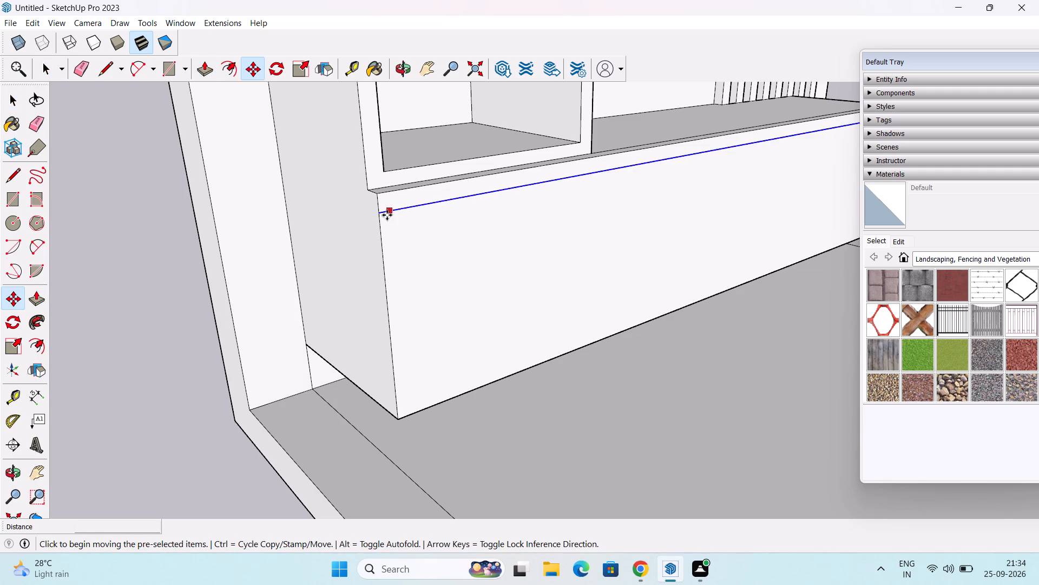
pyautogui.click(386, 216)
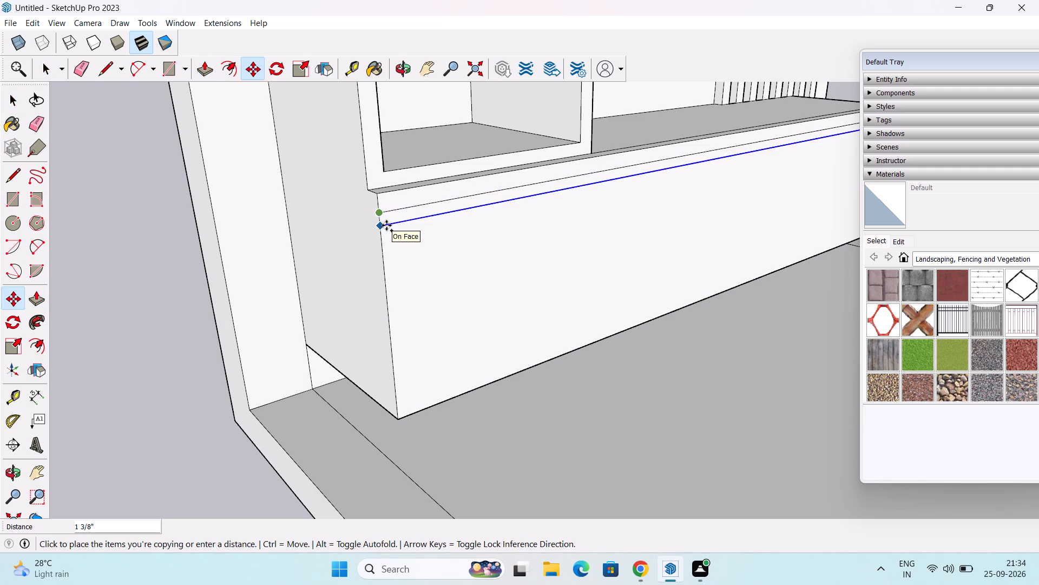
pyautogui.write('0.')
pyautogui.press('2')
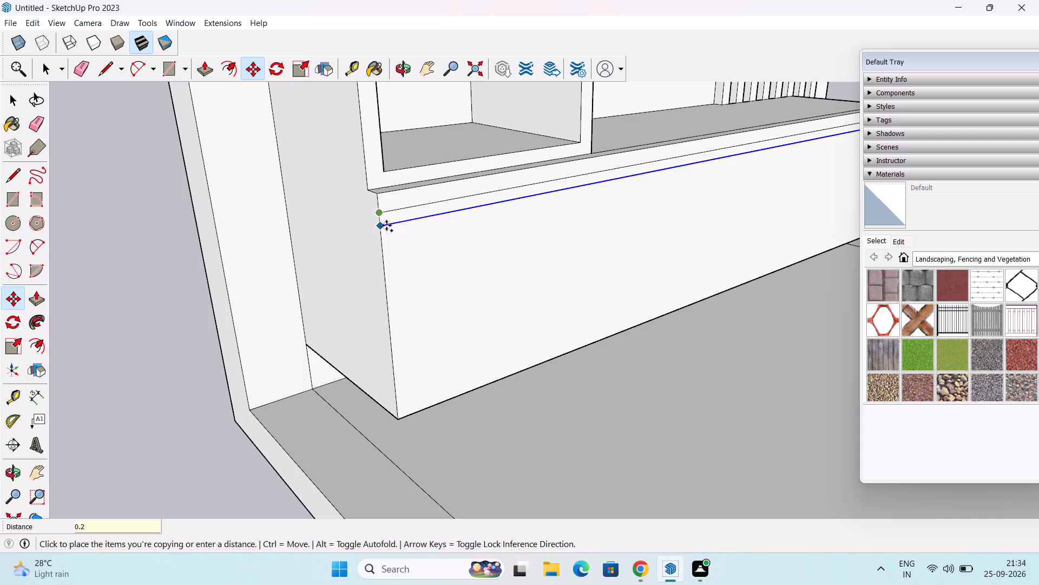
pyautogui.hotkey('shift', '"')
pyautogui.press('Return')
pyautogui.press('space')
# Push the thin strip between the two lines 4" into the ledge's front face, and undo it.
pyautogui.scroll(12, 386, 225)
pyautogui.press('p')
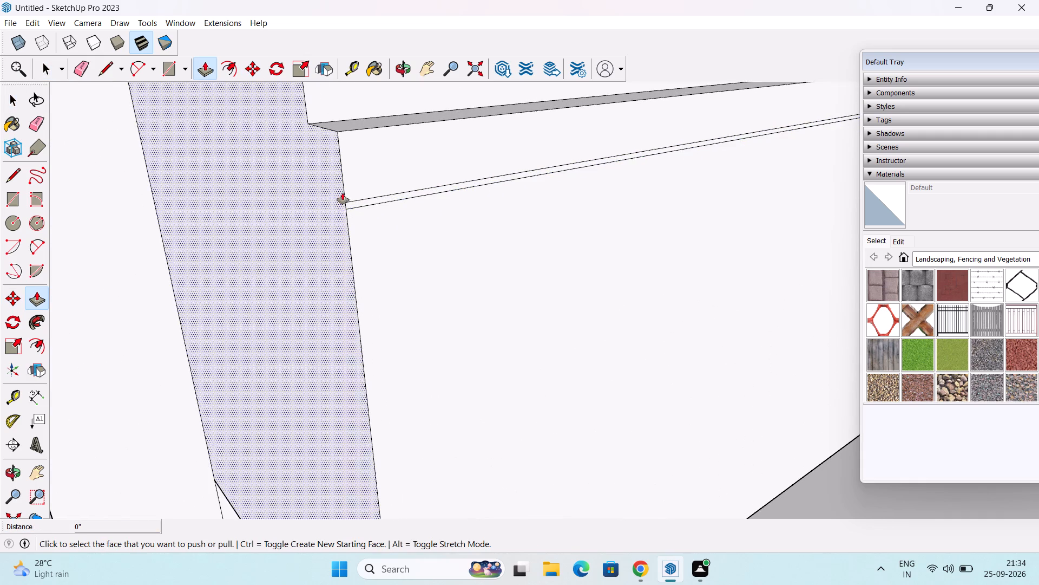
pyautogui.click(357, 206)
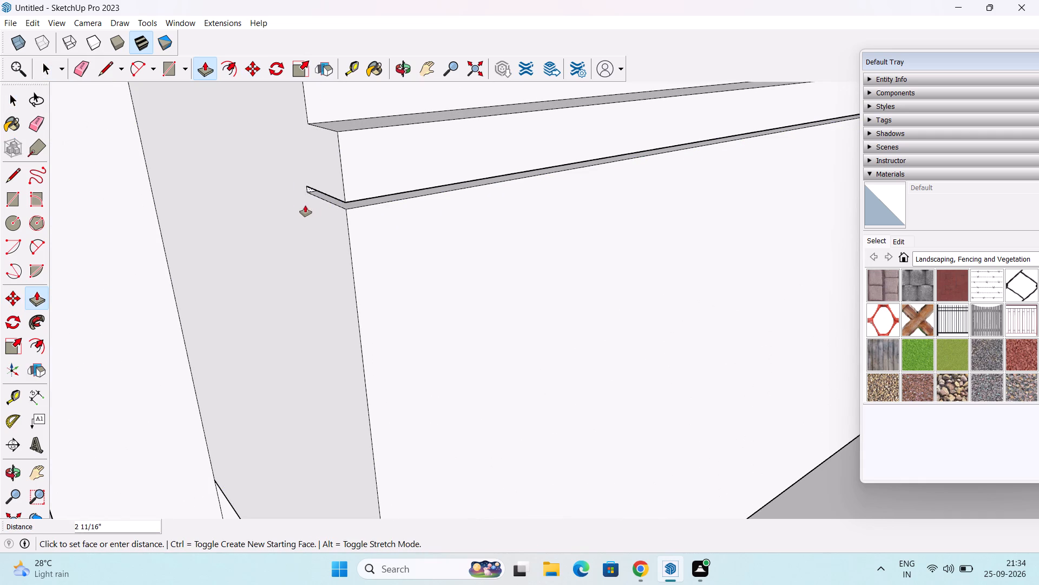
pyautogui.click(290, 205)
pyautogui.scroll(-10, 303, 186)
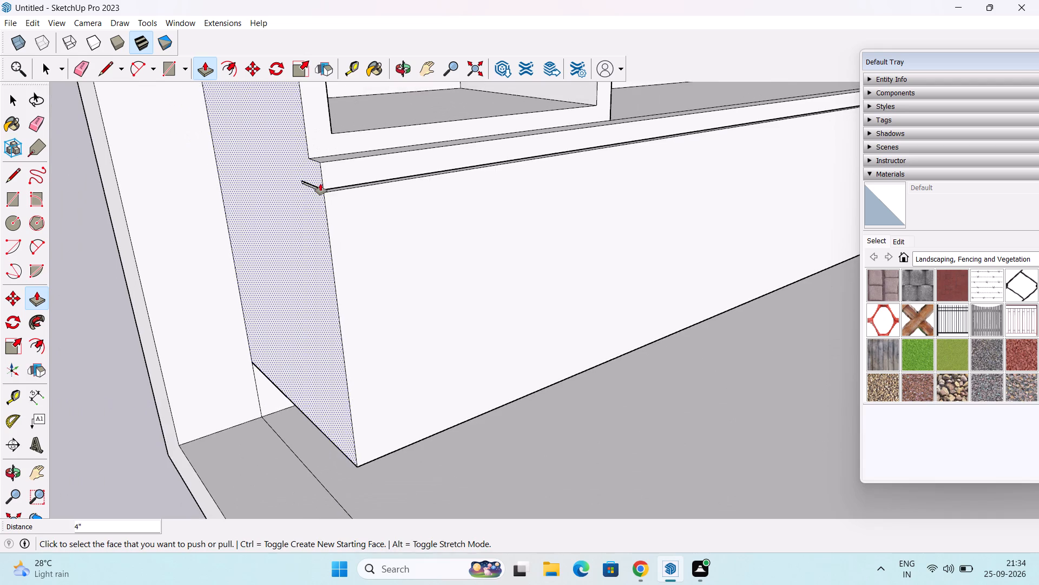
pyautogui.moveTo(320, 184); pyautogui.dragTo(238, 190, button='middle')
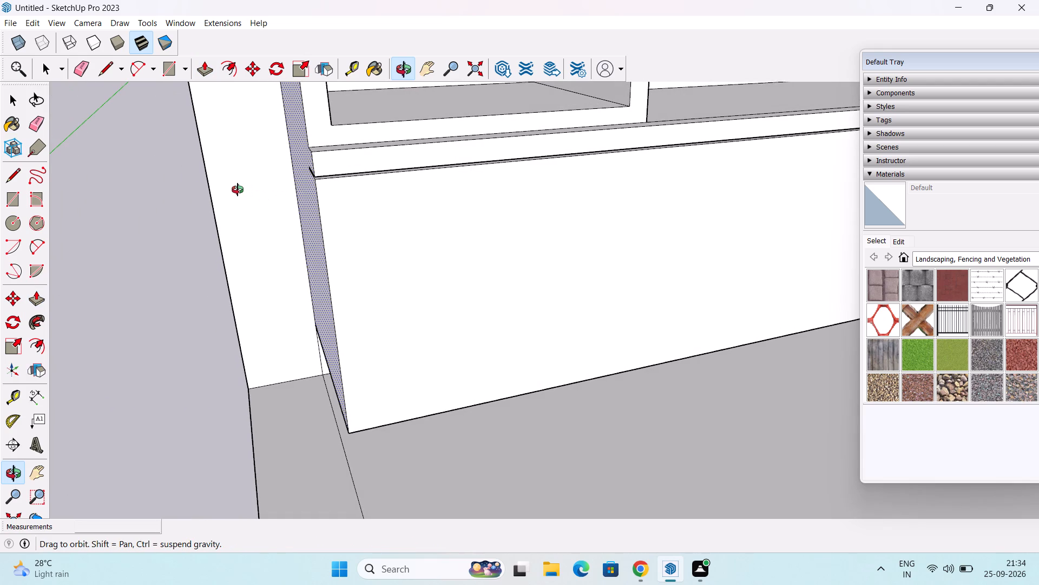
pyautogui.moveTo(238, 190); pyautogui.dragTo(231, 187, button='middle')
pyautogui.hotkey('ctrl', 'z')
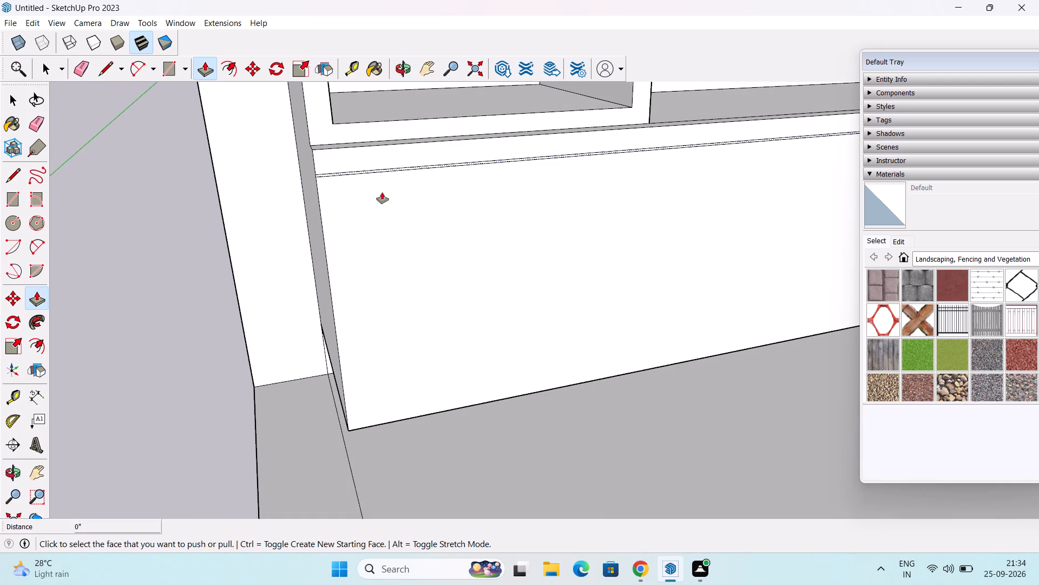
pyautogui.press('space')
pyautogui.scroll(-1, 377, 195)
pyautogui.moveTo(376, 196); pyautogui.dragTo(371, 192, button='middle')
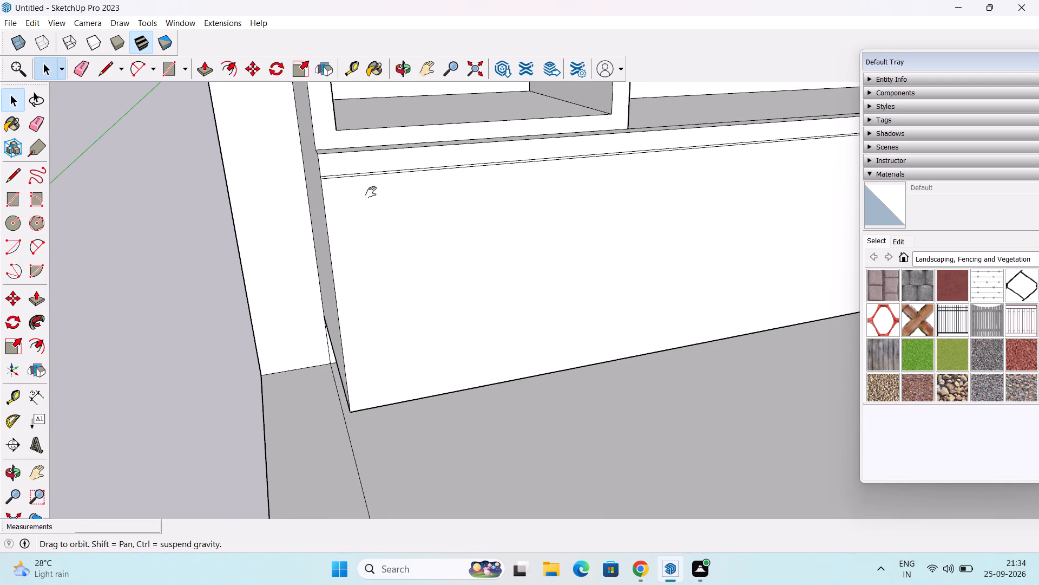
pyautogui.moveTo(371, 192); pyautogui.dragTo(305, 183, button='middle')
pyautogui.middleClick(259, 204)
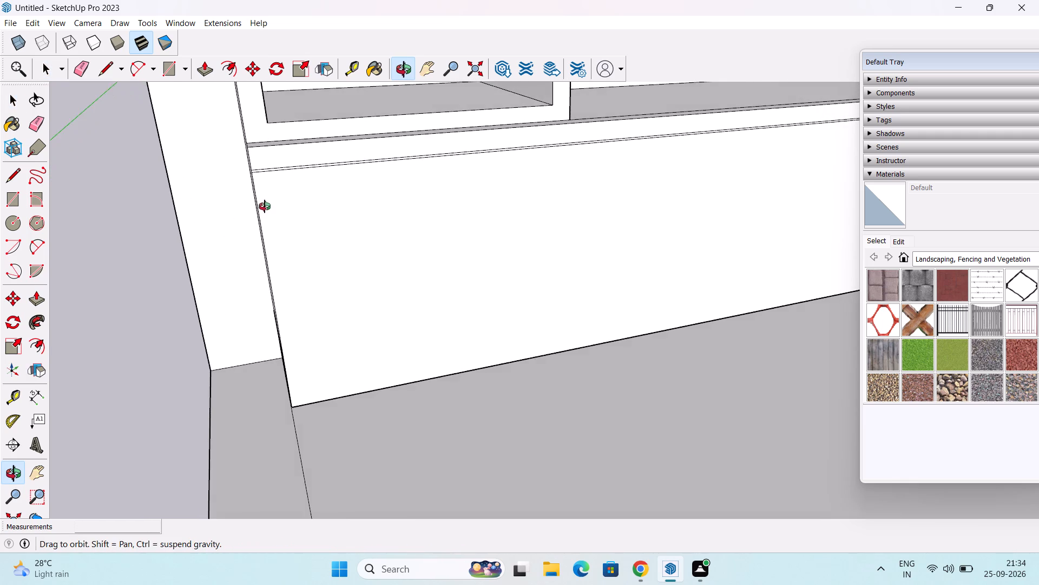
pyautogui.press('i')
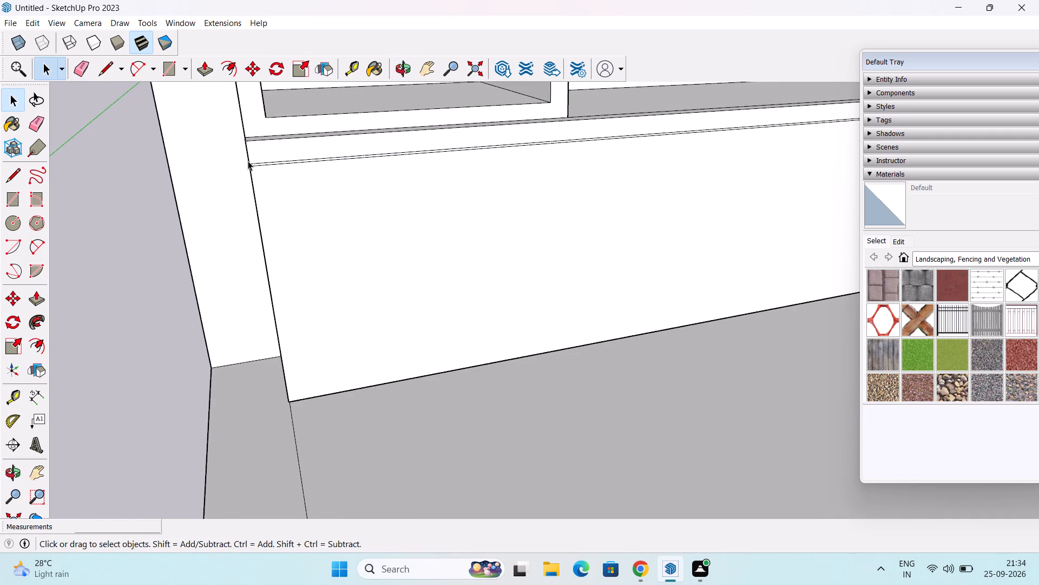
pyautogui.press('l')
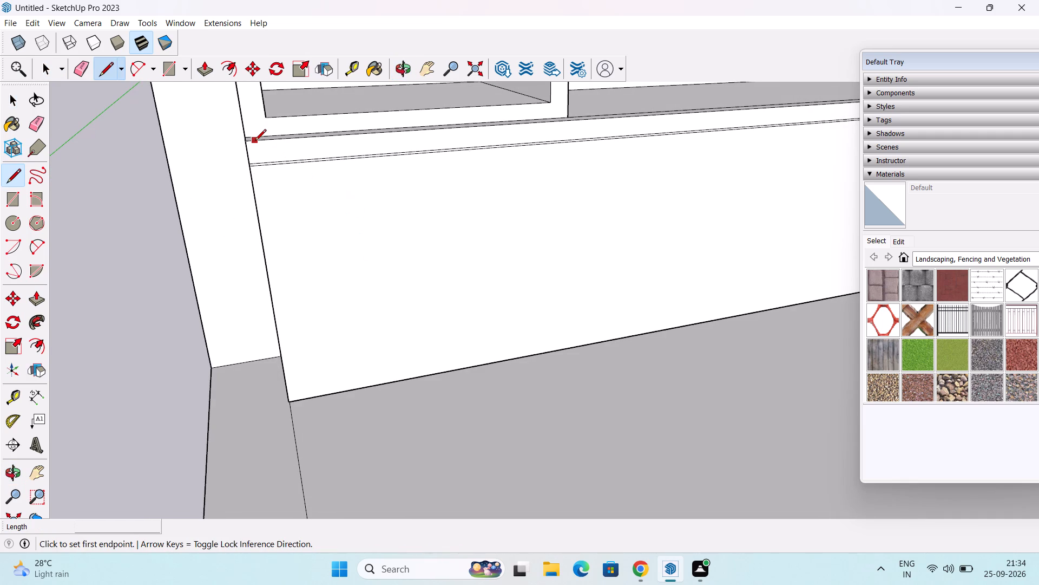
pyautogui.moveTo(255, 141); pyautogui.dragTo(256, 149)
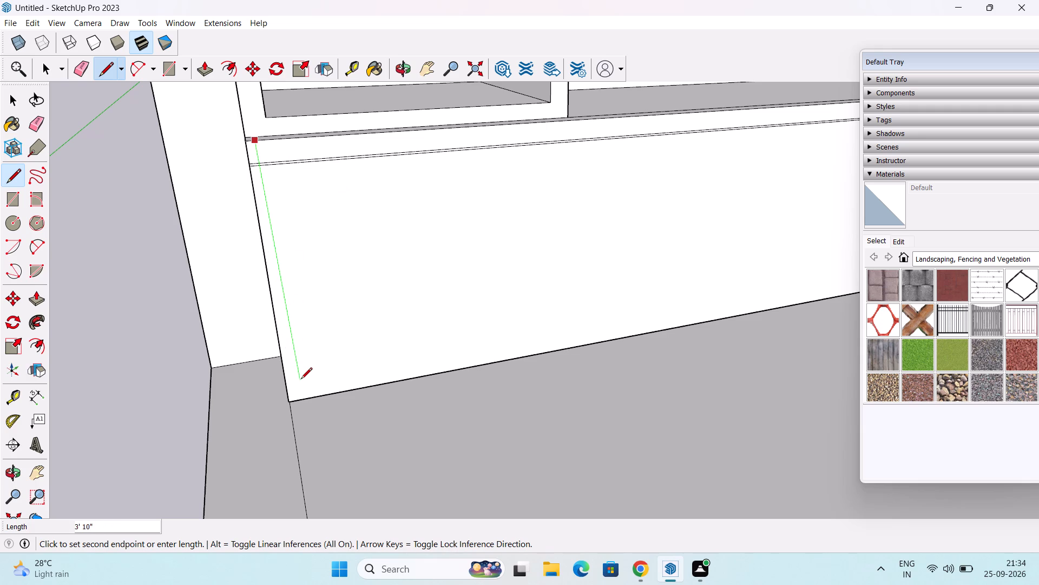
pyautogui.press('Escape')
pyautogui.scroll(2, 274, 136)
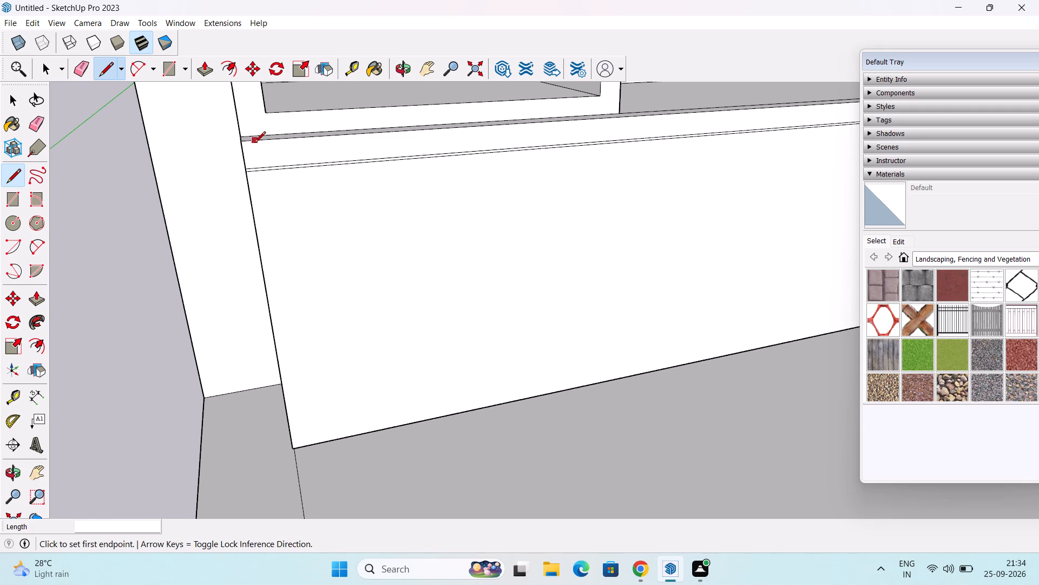
# Draw a vertical line about 2' 2 3/8" long near each end of the base cabinet's front face.
pyautogui.click(252, 142)
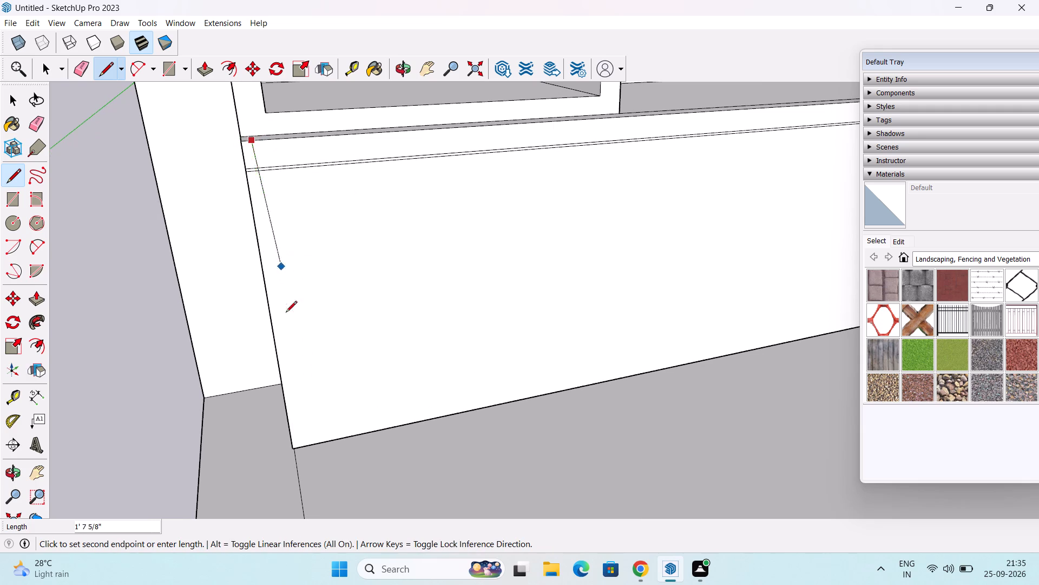
pyautogui.click(305, 446)
pyautogui.scroll(-5, 331, 393)
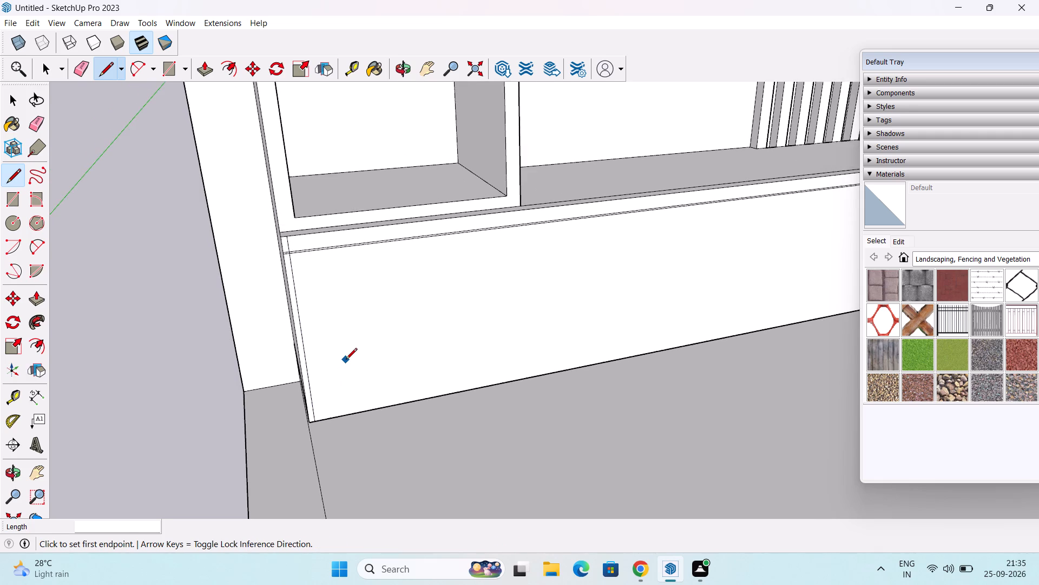
pyautogui.keyDown('shift'); pyautogui.moveTo(346, 360); pyautogui.dragTo(0, 334, button='middle'); pyautogui.keyUp('shift')
pyautogui.moveTo(347, 349); pyautogui.dragTo(193, 321, button='middle')
pyautogui.scroll(2, 693, 197)
pyautogui.moveTo(660, 209); pyautogui.dragTo(685, 284, button='middle')
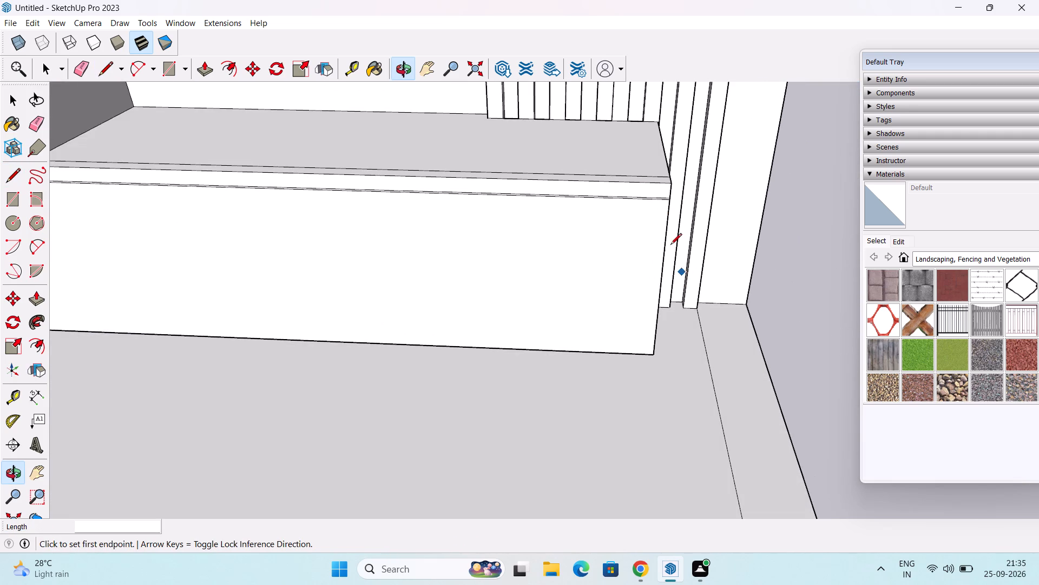
pyautogui.scroll(2, 641, 192)
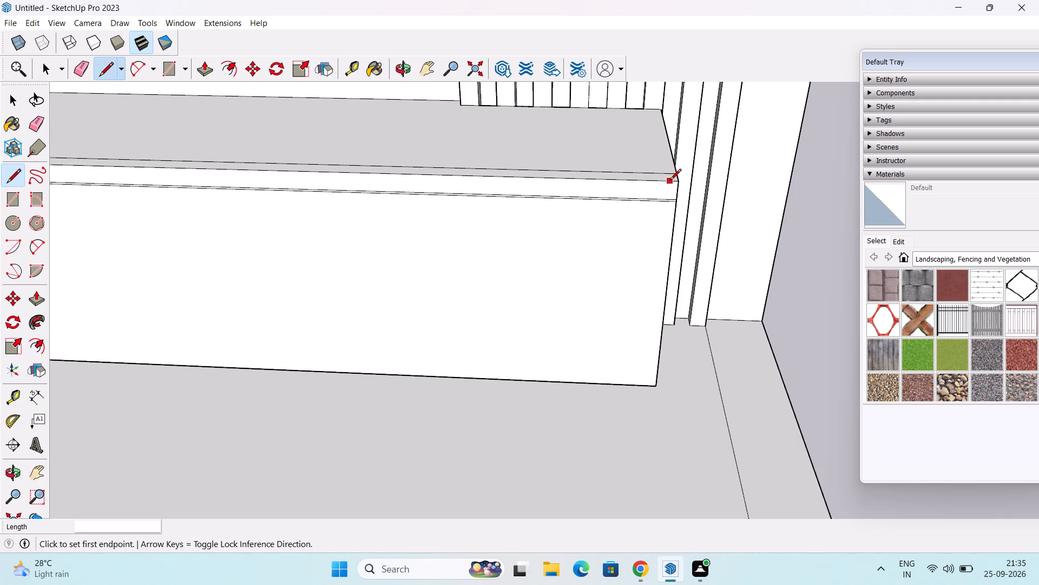
pyautogui.click(670, 181)
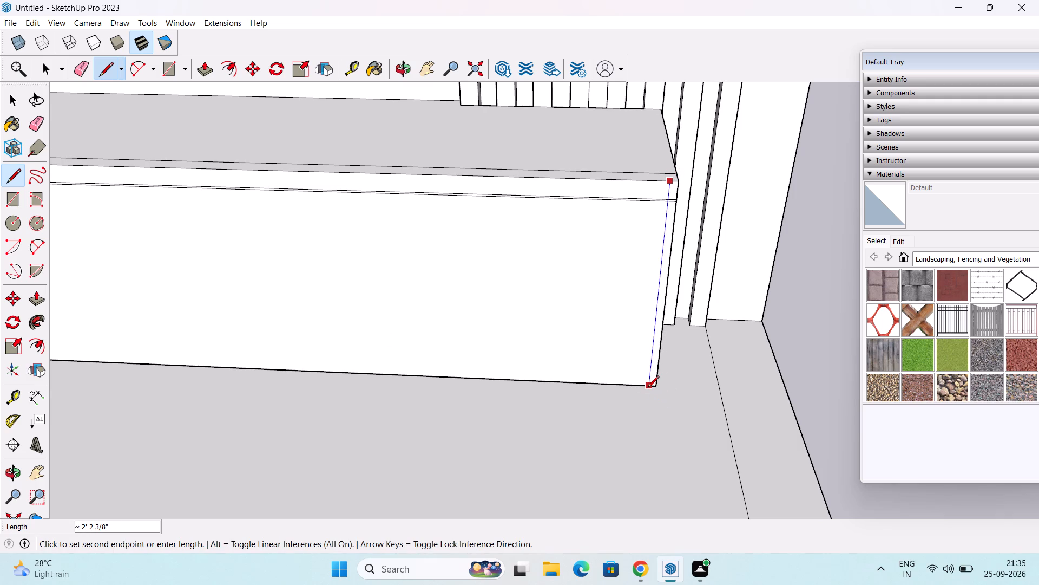
pyautogui.click(648, 388)
pyautogui.press('space')
# Erase the groove-line stubs outside the left vertical line and that line's segment above the groove.
pyautogui.scroll(-2, 586, 385)
pyautogui.moveTo(591, 353); pyautogui.dragTo(613, 344, button='middle')
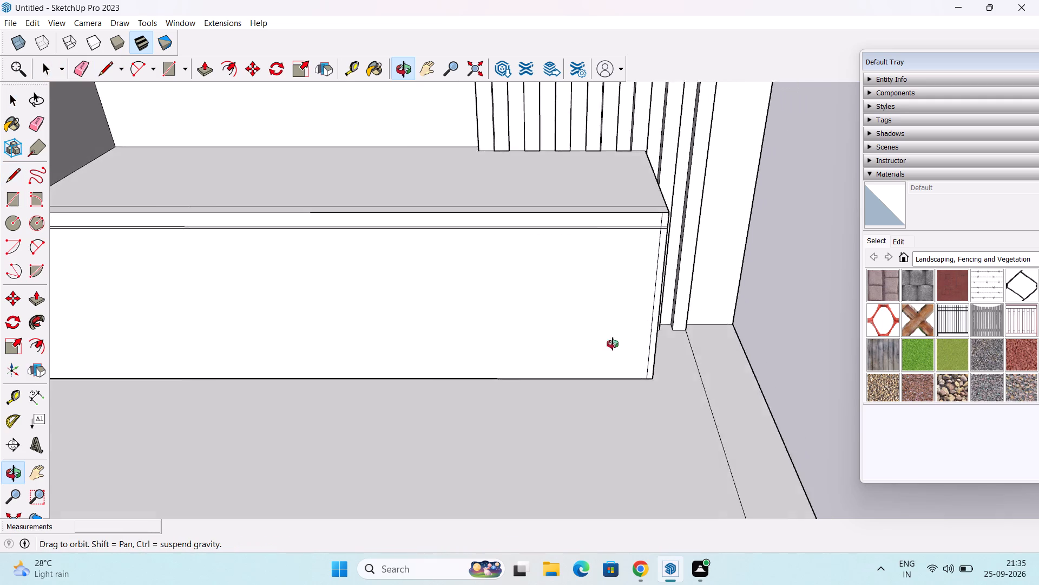
pyautogui.moveTo(613, 344); pyautogui.dragTo(648, 329, button='middle')
pyautogui.scroll(-2, 648, 328)
pyautogui.moveTo(640, 323); pyautogui.dragTo(732, 297, button='middle')
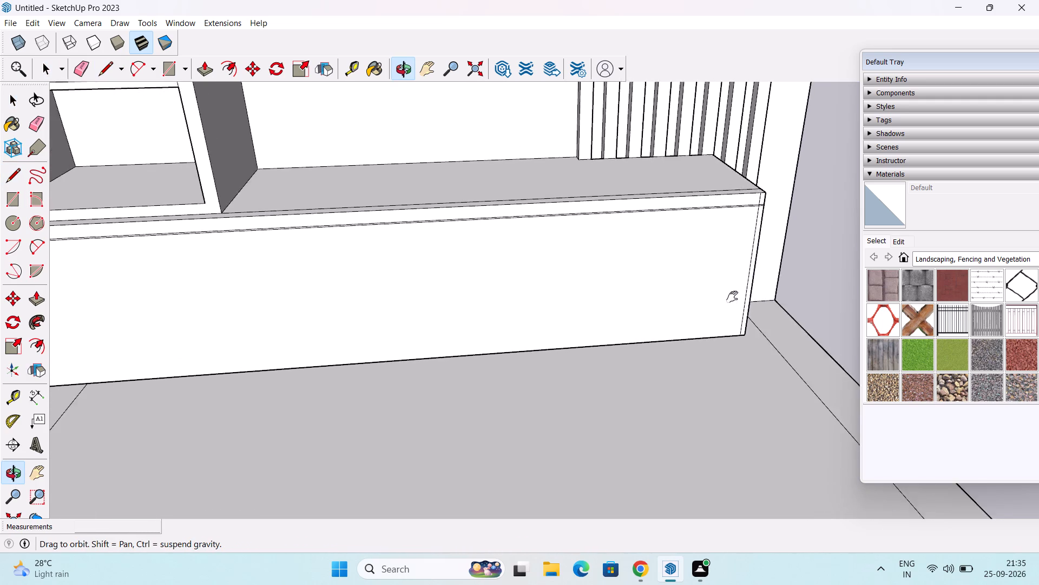
pyautogui.moveTo(732, 297); pyautogui.dragTo(853, 336, button='middle')
pyautogui.press('e')
pyautogui.scroll(2, 109, 288)
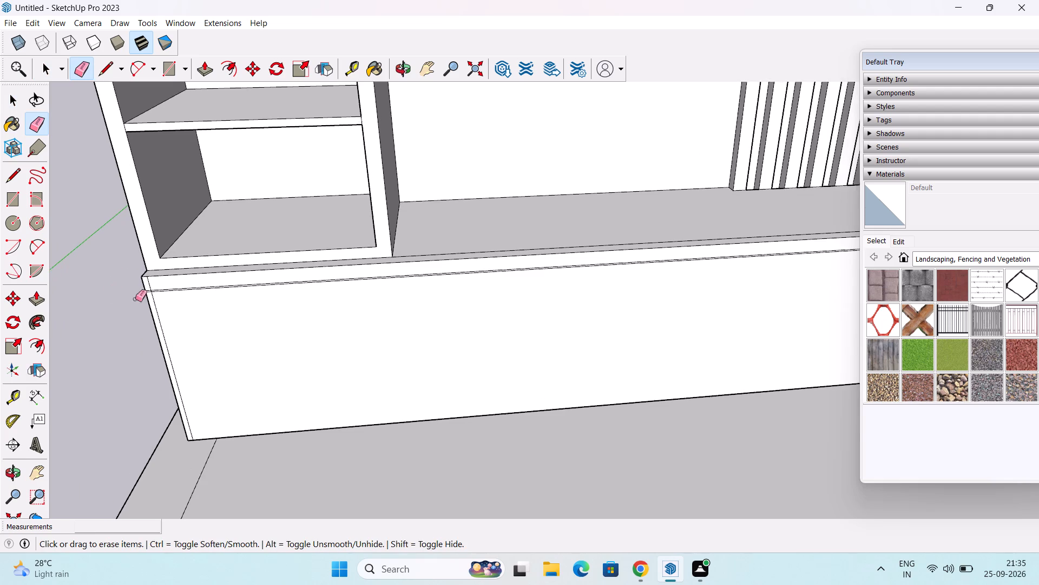
pyautogui.scroll(11, 135, 299)
pyautogui.click(156, 285)
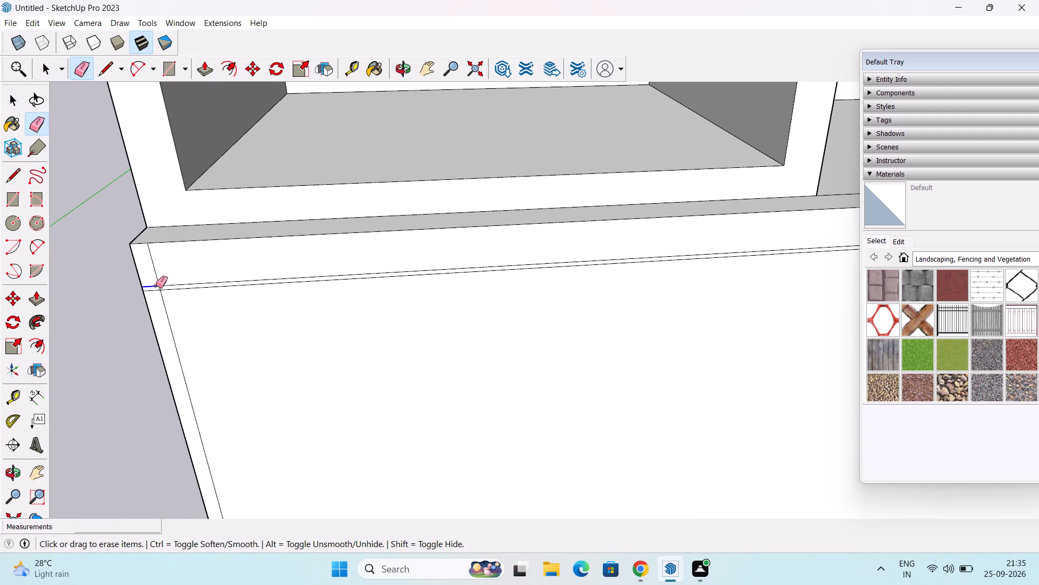
pyautogui.click(155, 291)
pyautogui.click(153, 264)
# Erase the groove-line stubs outside the right vertical line and that line's segment above the groove.
pyautogui.scroll(-10, 164, 259)
pyautogui.keyDown('shift'); pyautogui.moveTo(394, 327); pyautogui.dragTo(180, 338, button='middle'); pyautogui.keyUp('shift')
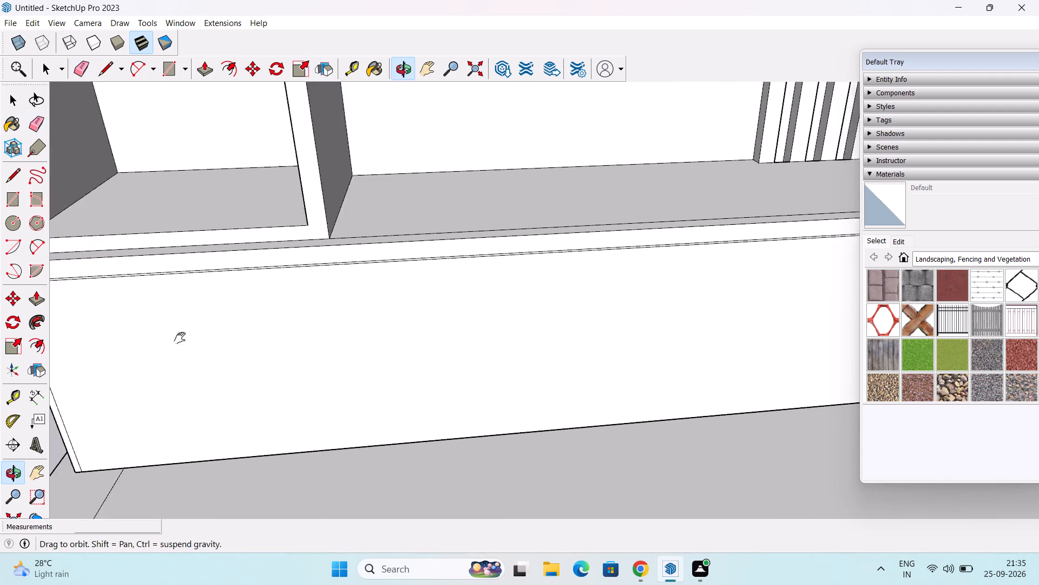
pyautogui.keyDown('shift'); pyautogui.moveTo(180, 338); pyautogui.dragTo(65, 347, button='middle'); pyautogui.keyUp('shift')
pyautogui.scroll(-6, 384, 309)
pyautogui.moveTo(386, 305); pyautogui.dragTo(310, 263, button='middle')
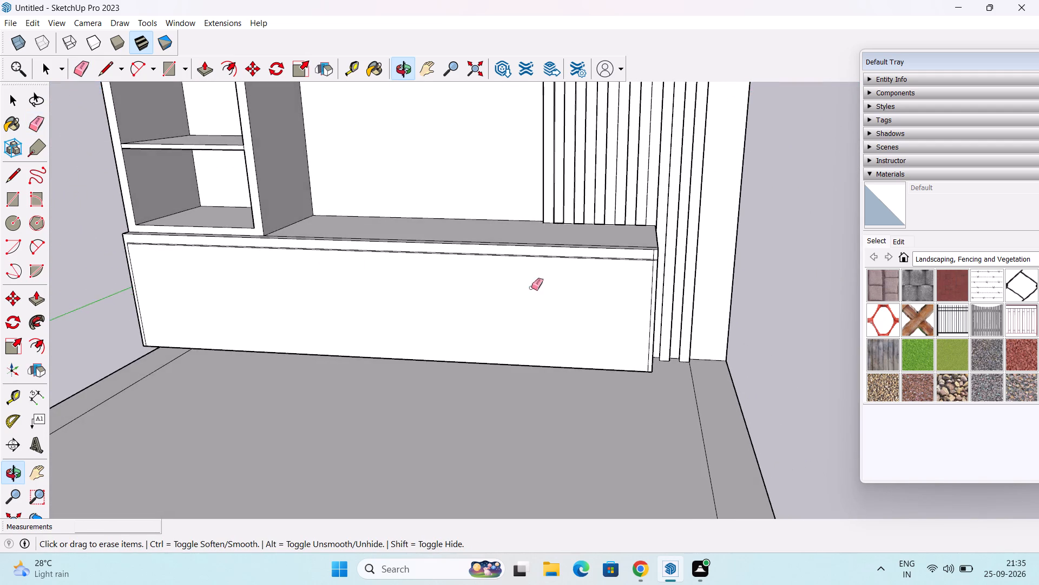
pyautogui.scroll(10, 772, 290)
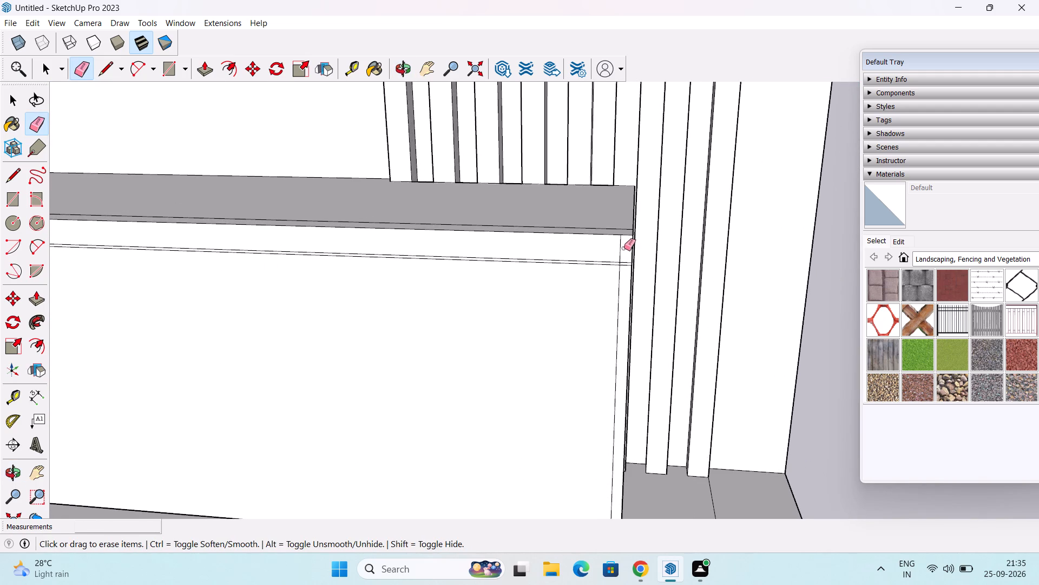
pyautogui.click(621, 248)
pyautogui.click(626, 265)
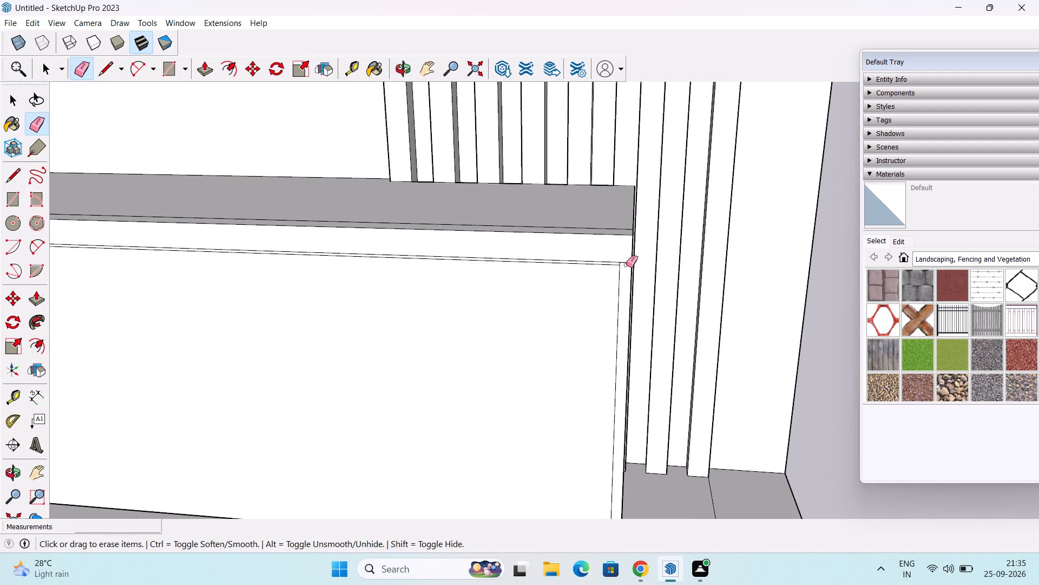
pyautogui.click(626, 263)
# Push the thin groove strip about 5" into the base cabinet's front face.
pyautogui.moveTo(596, 292); pyautogui.dragTo(558, 310, button='middle')
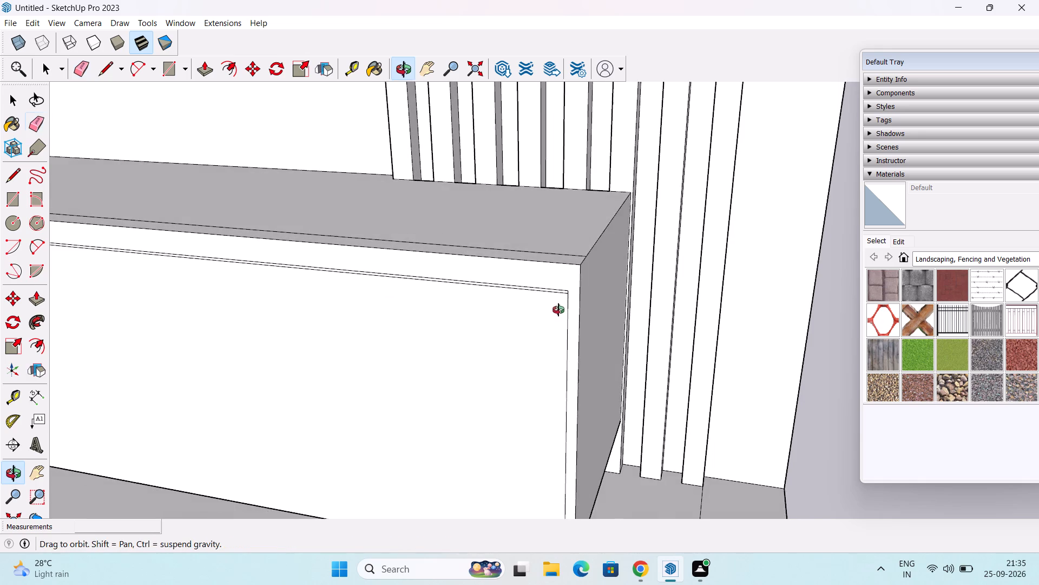
pyautogui.moveTo(558, 310); pyautogui.dragTo(558, 310, button='middle')
pyautogui.press('space')
pyautogui.scroll(5, 556, 303)
pyautogui.press('p')
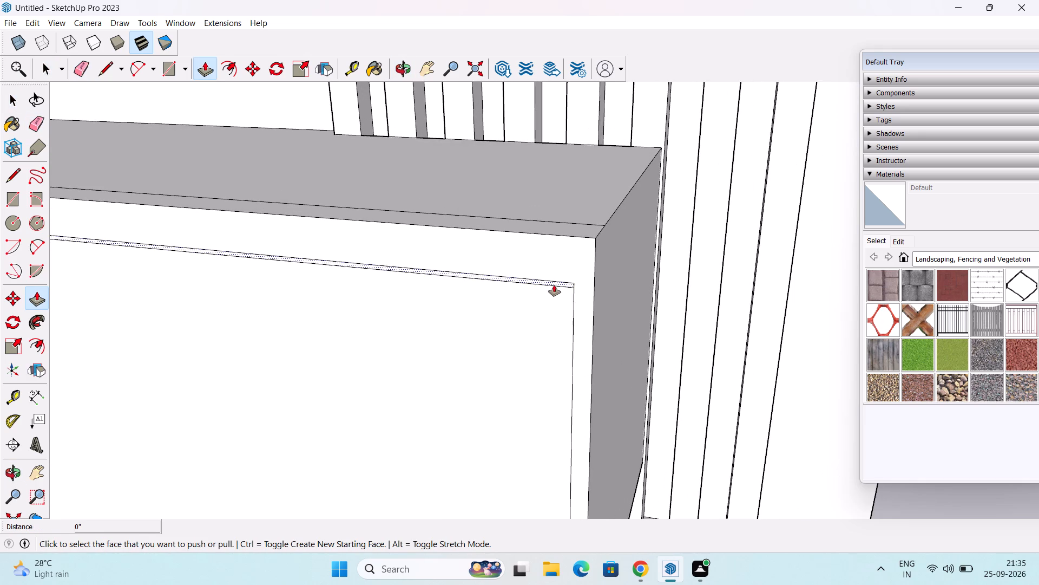
pyautogui.click(554, 285)
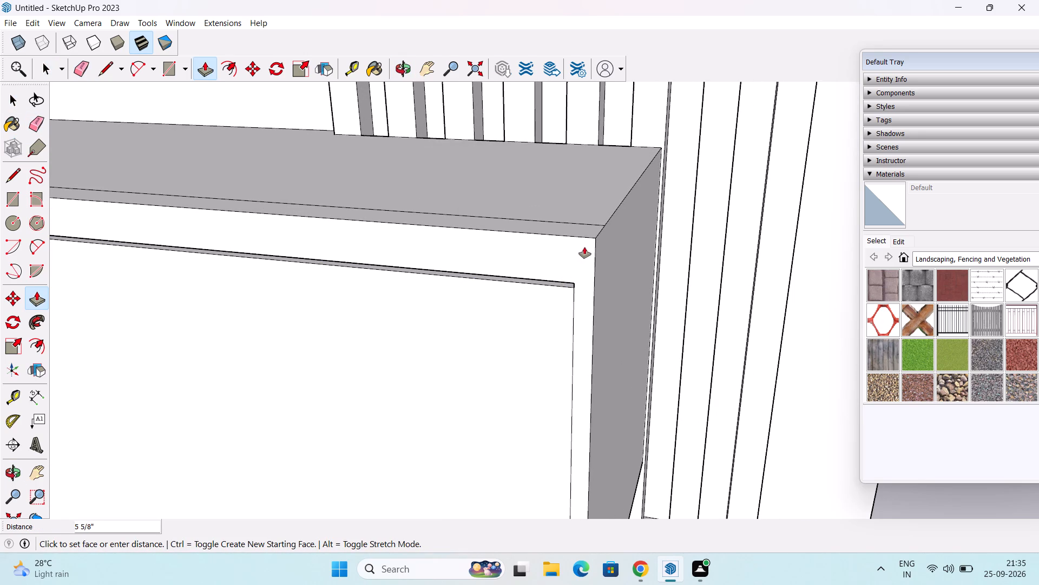
pyautogui.click(583, 253)
pyautogui.scroll(-1, 562, 278)
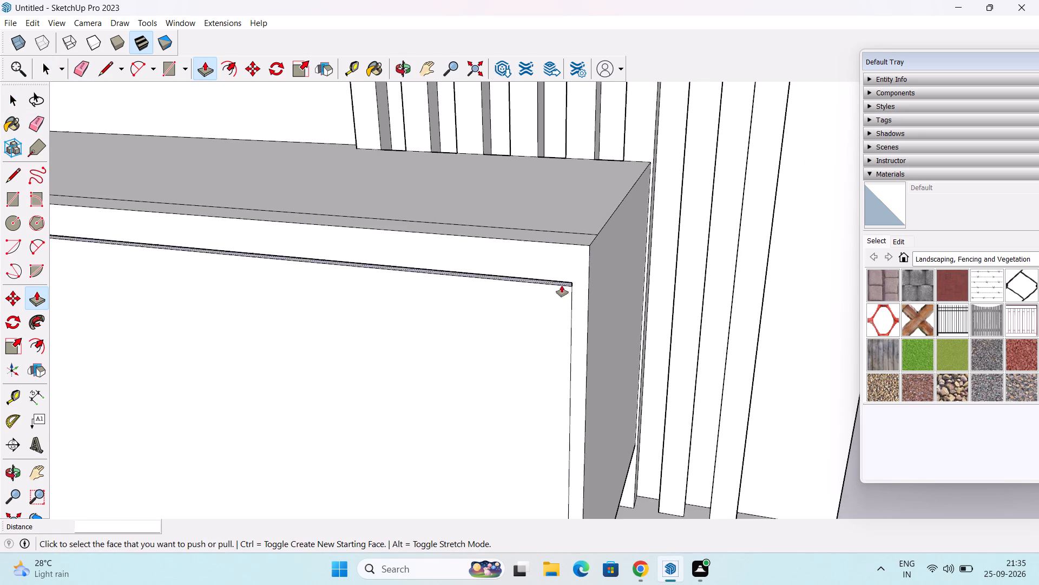
pyautogui.scroll(-3, 562, 285)
pyautogui.moveTo(554, 302); pyautogui.dragTo(664, 331, button='middle')
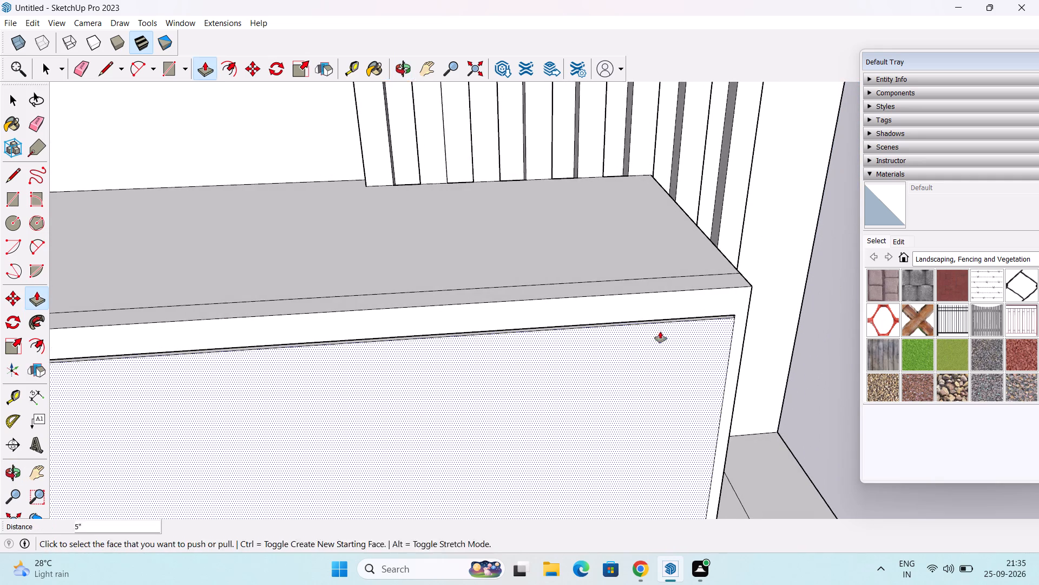
pyautogui.press('space')
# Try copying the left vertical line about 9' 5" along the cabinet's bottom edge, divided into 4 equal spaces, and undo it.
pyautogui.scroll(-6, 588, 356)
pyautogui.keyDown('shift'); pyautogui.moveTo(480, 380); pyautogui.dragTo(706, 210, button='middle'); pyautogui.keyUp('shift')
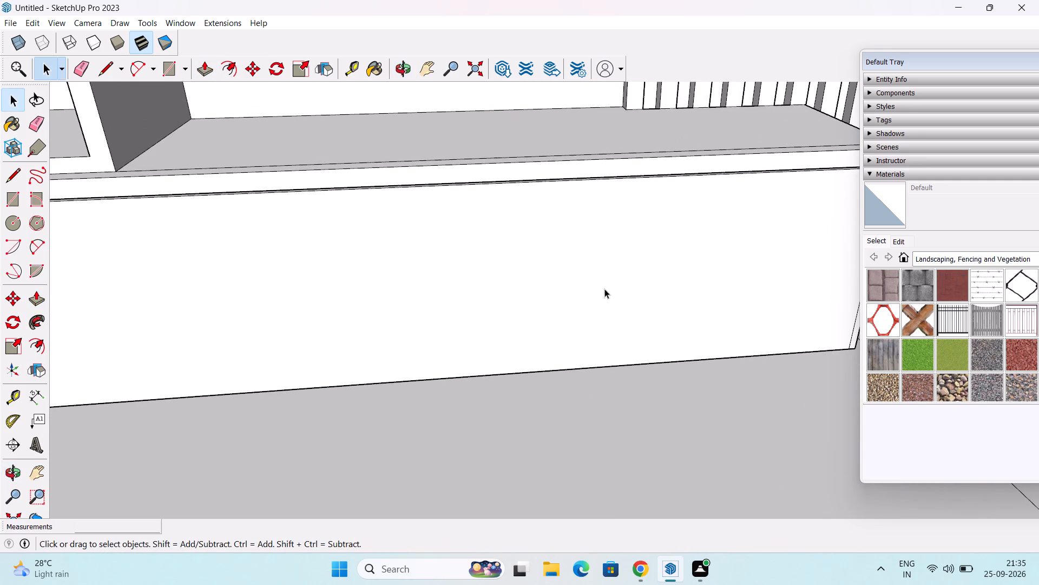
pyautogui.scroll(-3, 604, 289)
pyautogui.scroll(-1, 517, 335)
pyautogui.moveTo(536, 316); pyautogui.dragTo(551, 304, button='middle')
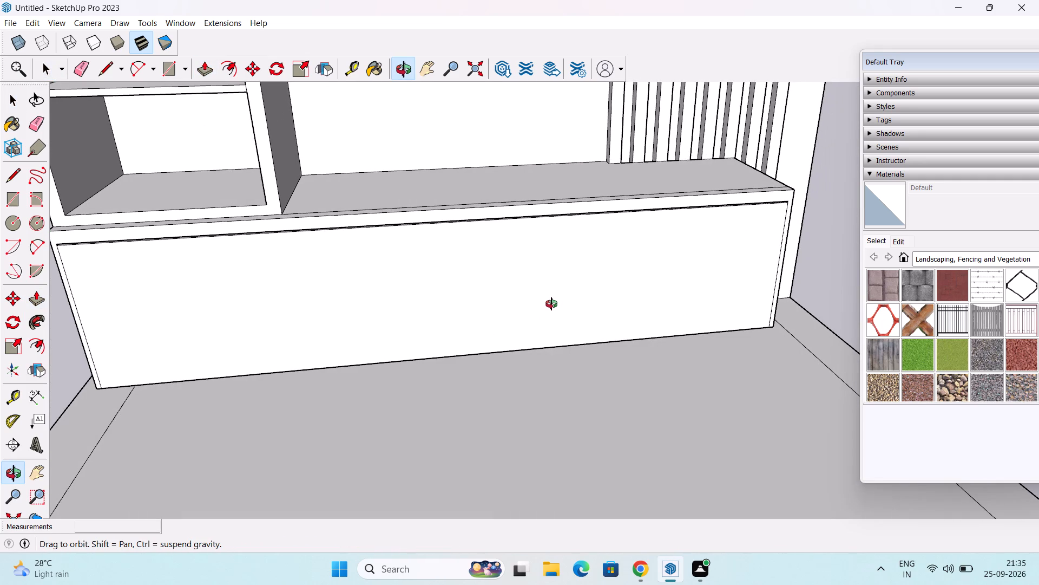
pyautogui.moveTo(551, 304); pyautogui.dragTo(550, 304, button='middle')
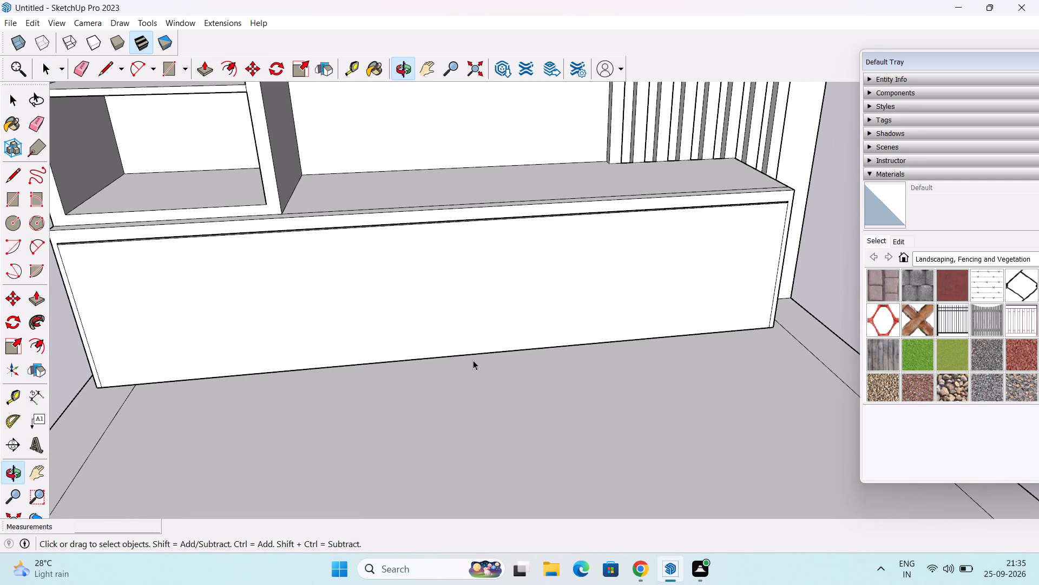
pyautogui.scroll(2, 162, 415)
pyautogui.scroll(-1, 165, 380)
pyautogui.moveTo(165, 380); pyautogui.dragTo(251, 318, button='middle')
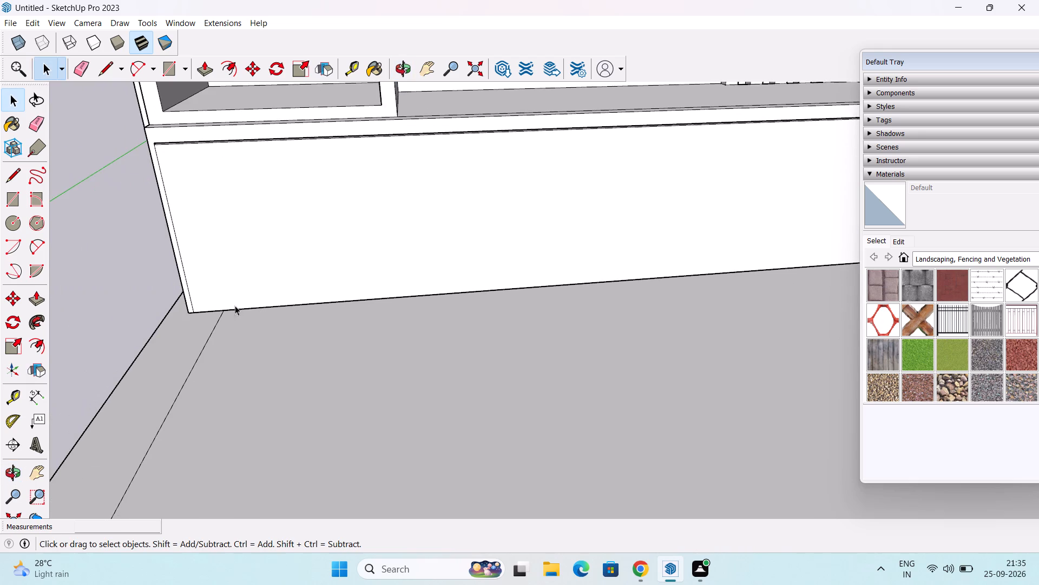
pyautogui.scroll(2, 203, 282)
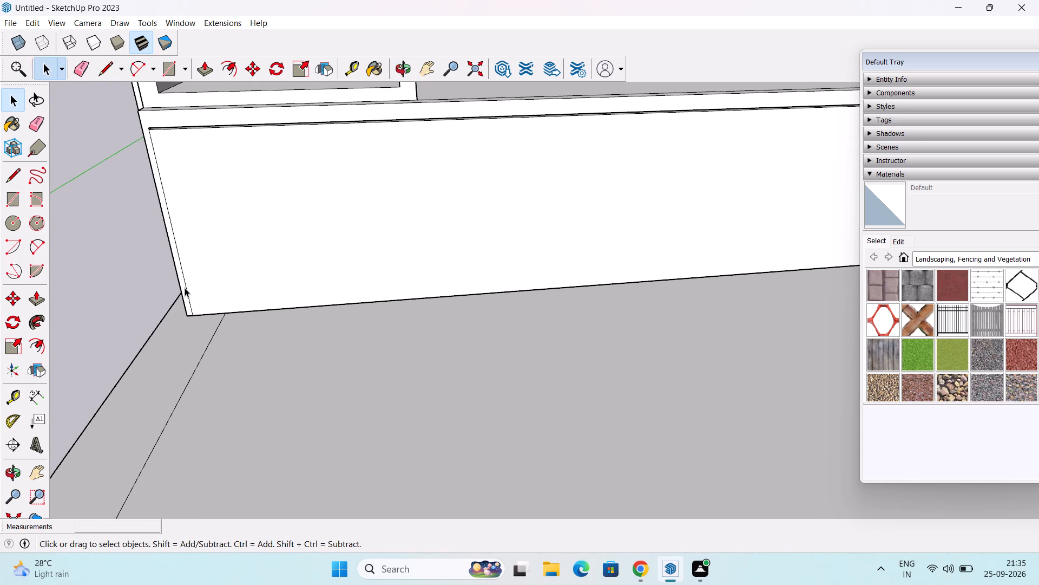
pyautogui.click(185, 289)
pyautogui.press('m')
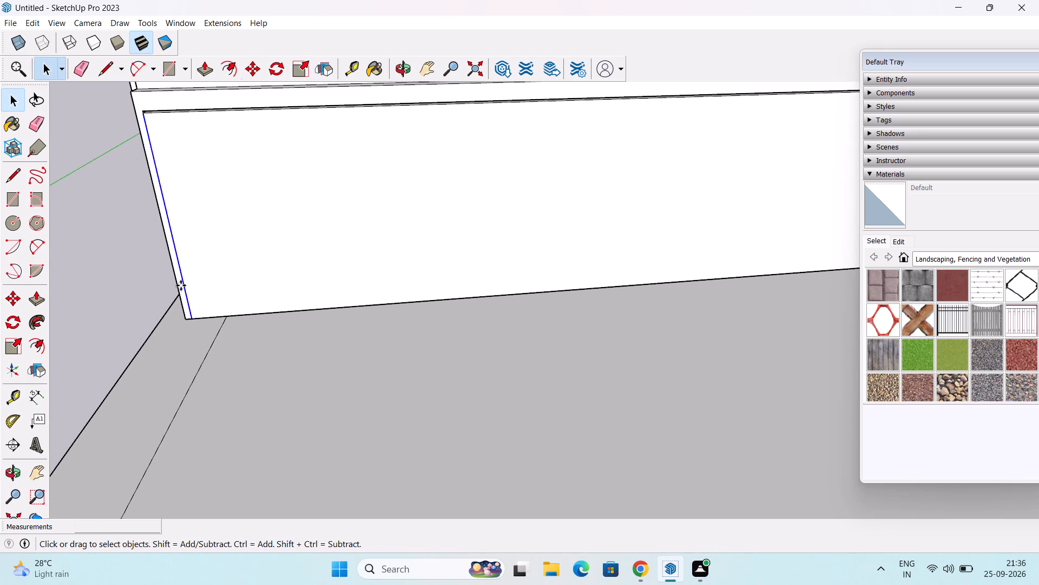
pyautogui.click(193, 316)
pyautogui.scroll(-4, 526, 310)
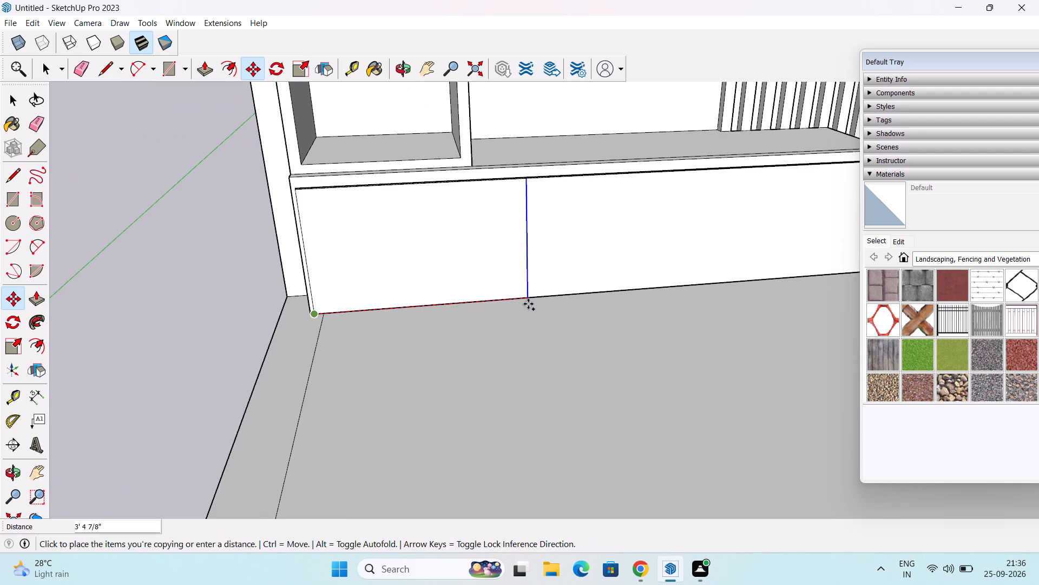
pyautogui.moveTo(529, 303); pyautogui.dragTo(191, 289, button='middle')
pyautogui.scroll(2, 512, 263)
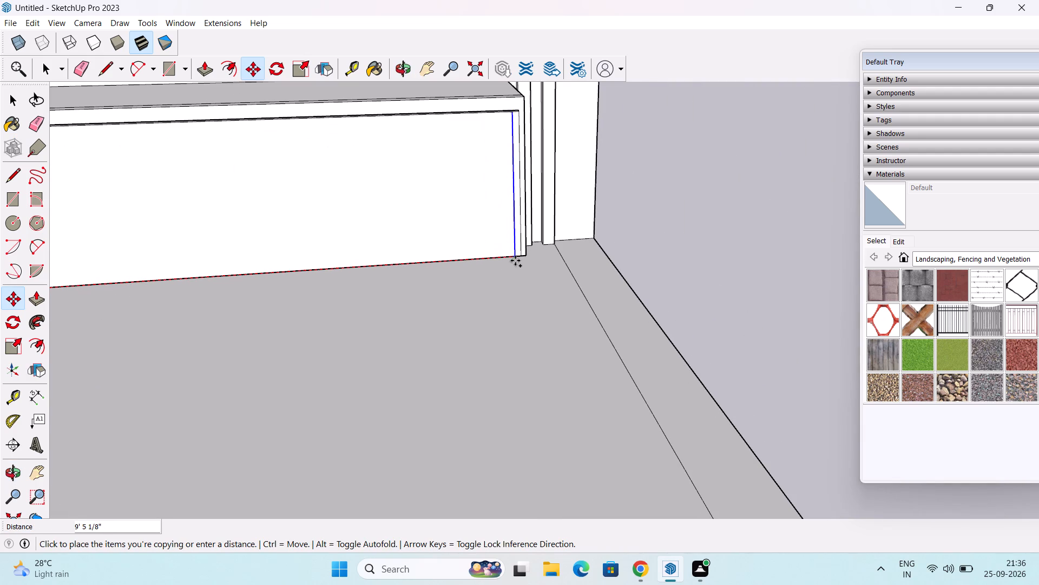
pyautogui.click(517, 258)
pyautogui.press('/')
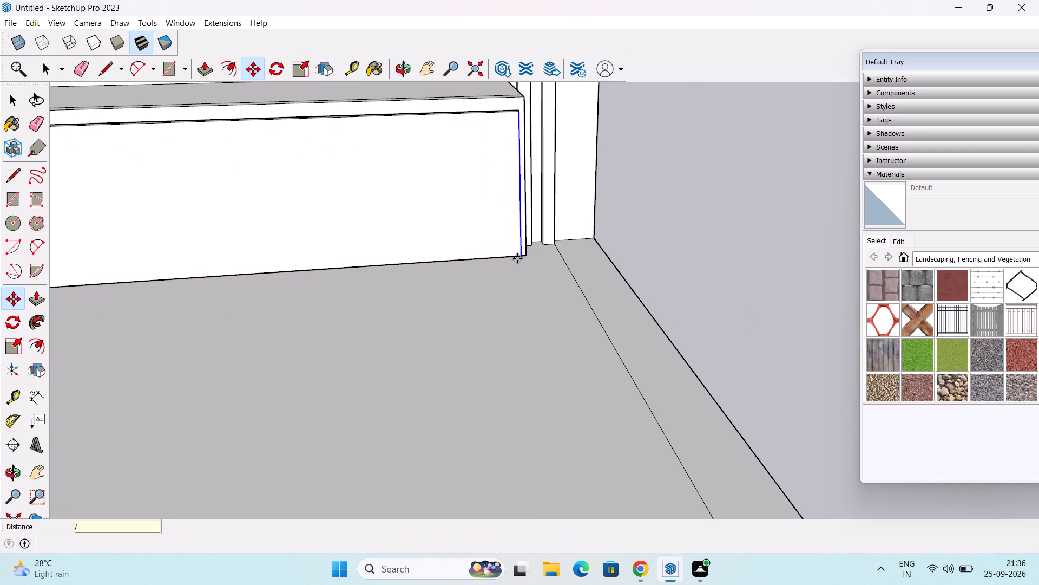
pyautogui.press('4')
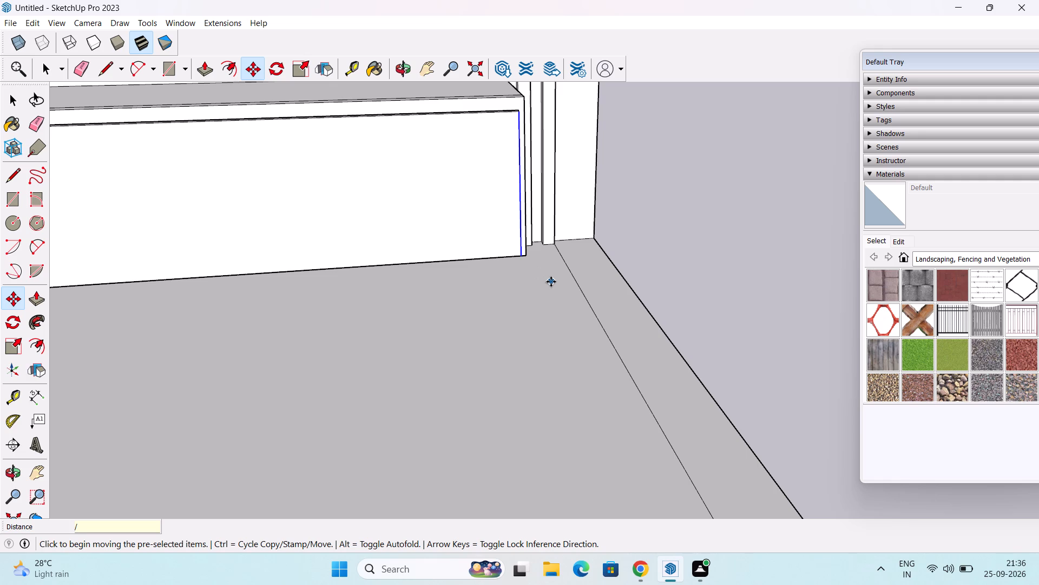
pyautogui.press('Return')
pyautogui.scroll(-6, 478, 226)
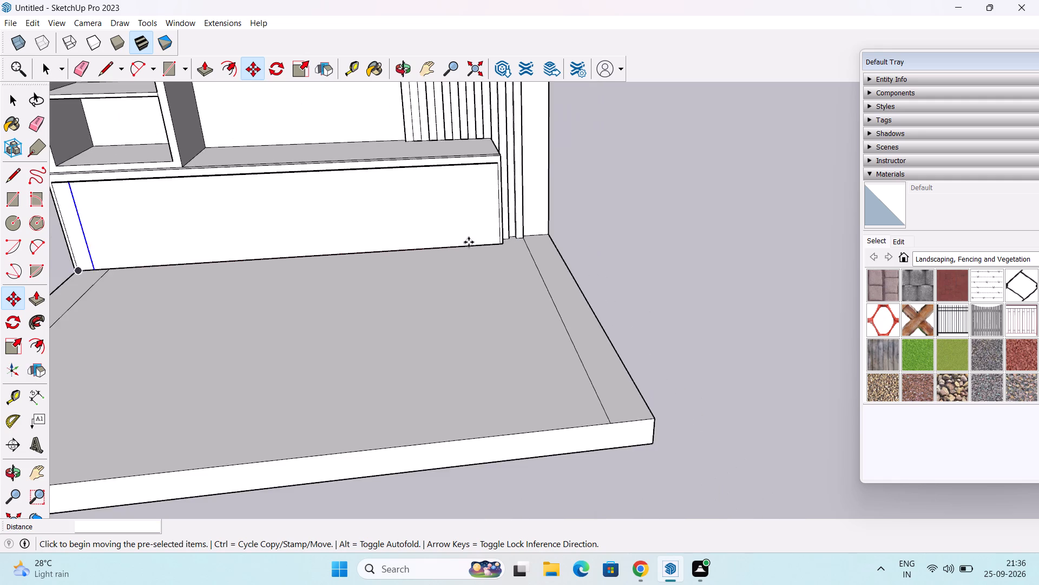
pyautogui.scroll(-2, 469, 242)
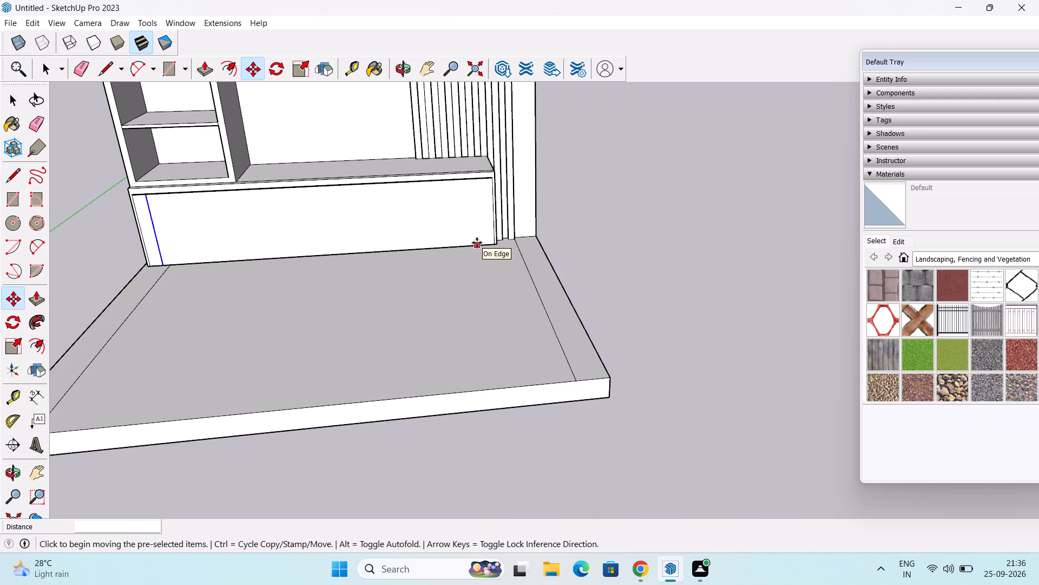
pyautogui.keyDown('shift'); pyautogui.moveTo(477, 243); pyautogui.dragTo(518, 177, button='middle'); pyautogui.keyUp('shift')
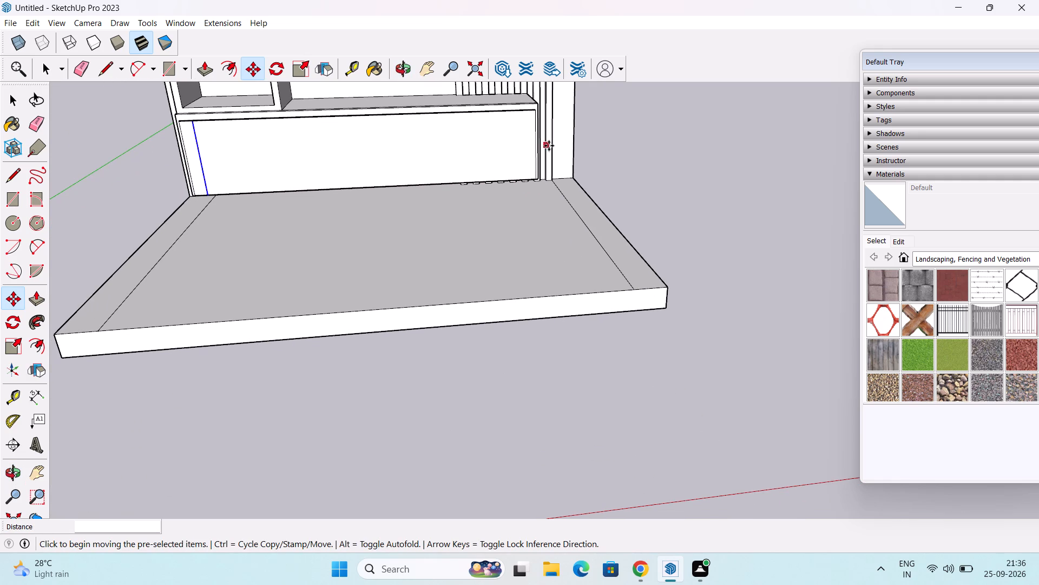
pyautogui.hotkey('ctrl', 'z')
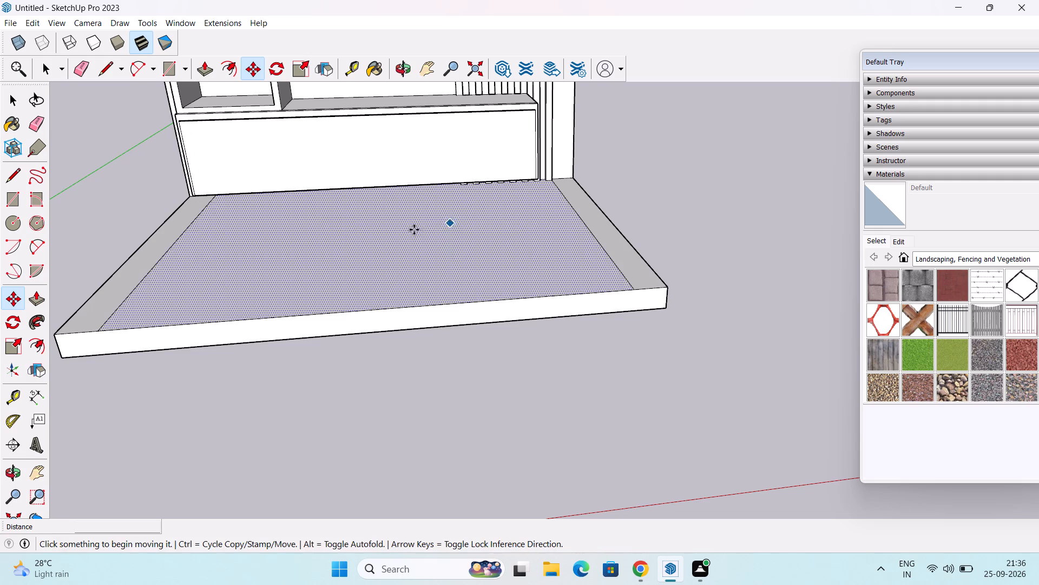
# Copy the left vertical line along the base cabinet's bottom edge to the right vertical line, about 9' 6 5/8", divided into 4 equal spaces.
pyautogui.press('space')
pyautogui.scroll(7, 179, 155)
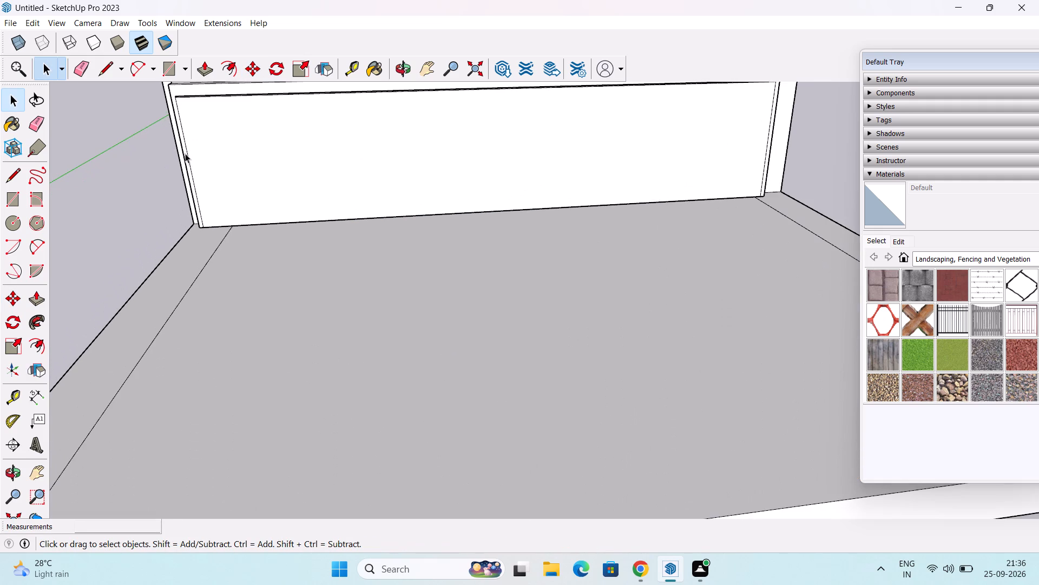
pyautogui.click(189, 161)
pyautogui.press('m')
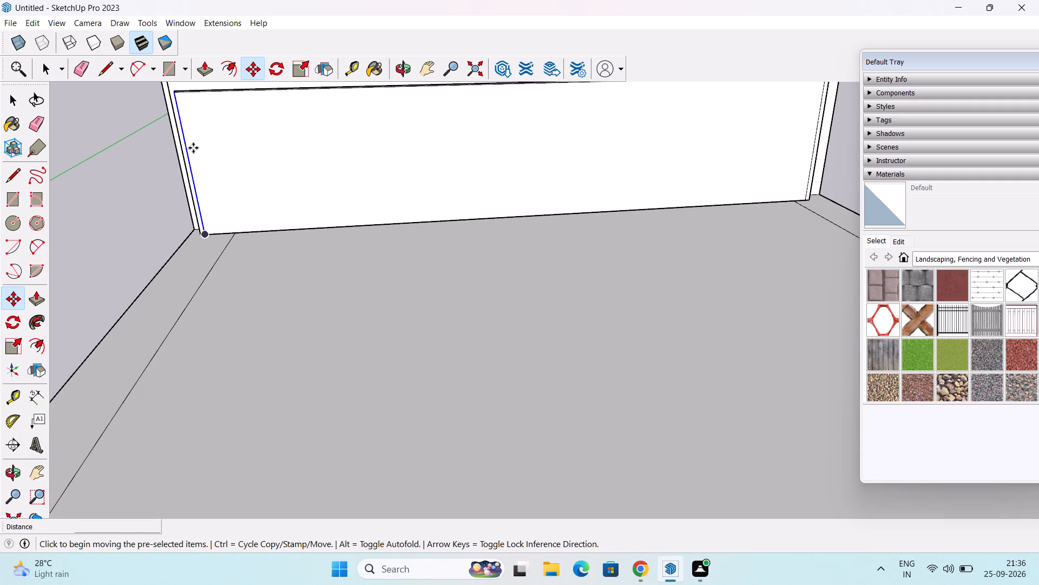
pyautogui.click(204, 236)
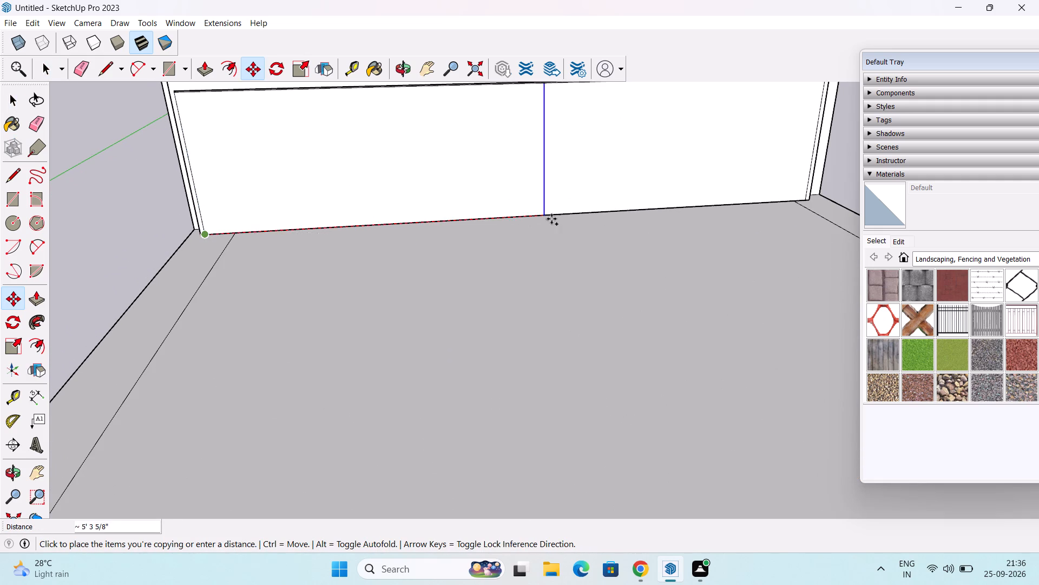
pyautogui.keyDown('shift'); pyautogui.moveTo(623, 181); pyautogui.dragTo(280, 212, button='middle'); pyautogui.keyUp('shift')
pyautogui.click(483, 226)
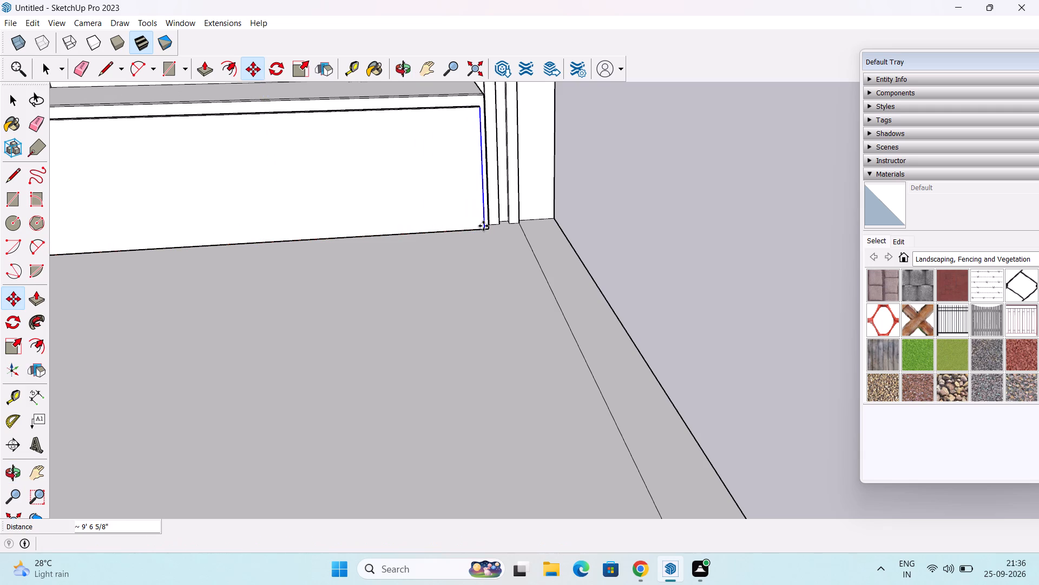
pyautogui.press('/')
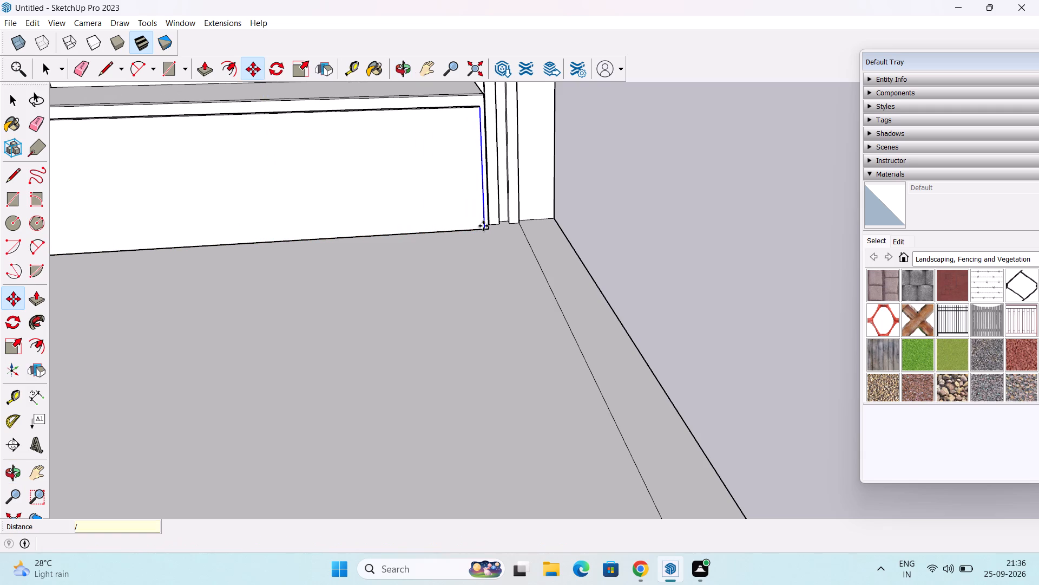
pyautogui.press('4')
pyautogui.press('Return')
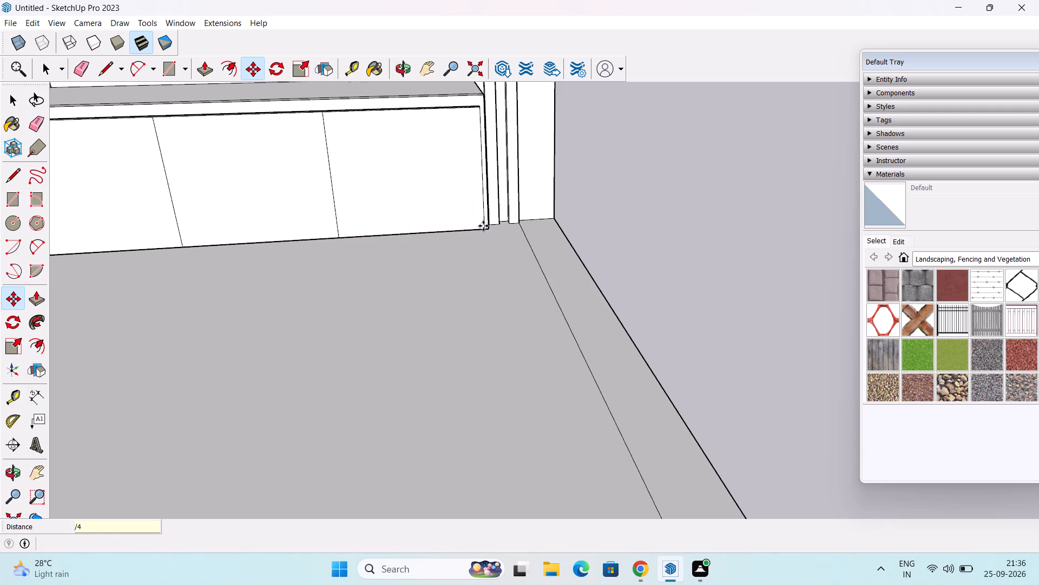
pyautogui.press('space')
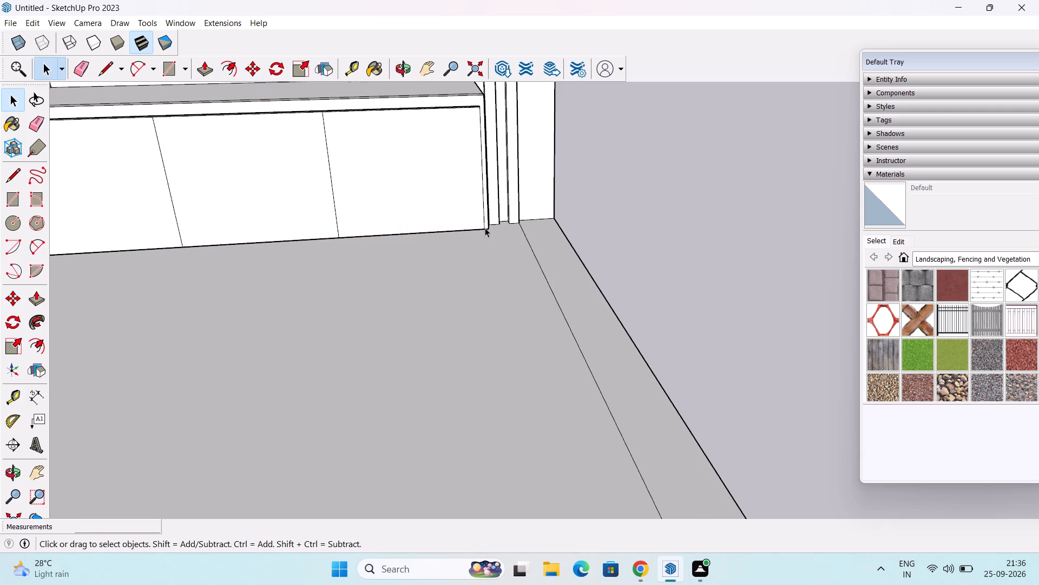
# Examine the divided base cabinet front and its side and underside from several angles.
pyautogui.scroll(-4, 485, 231)
pyautogui.moveTo(438, 311); pyautogui.dragTo(529, 275, button='middle')
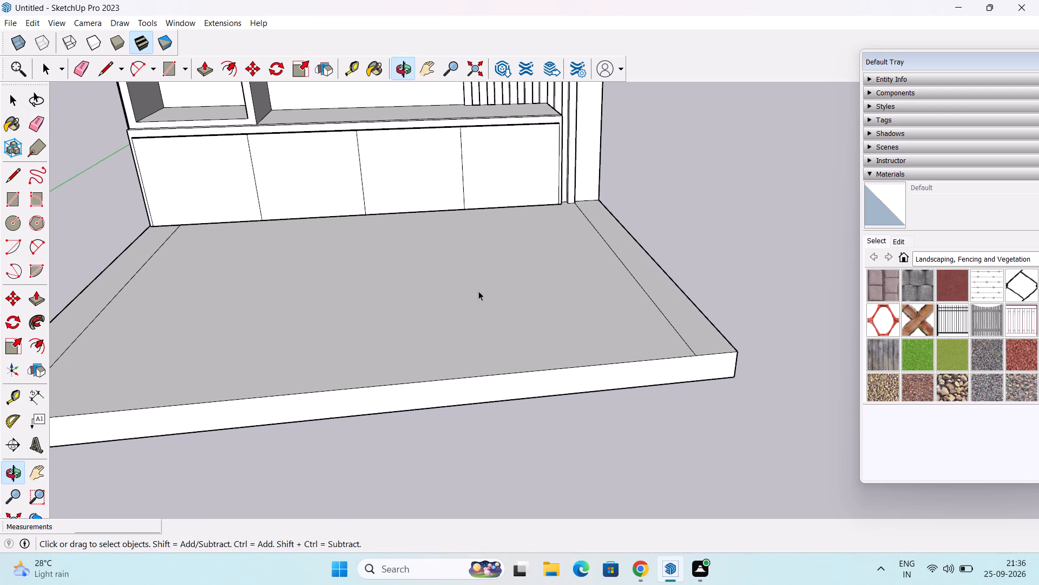
pyautogui.moveTo(474, 293); pyautogui.dragTo(304, 243, button='middle')
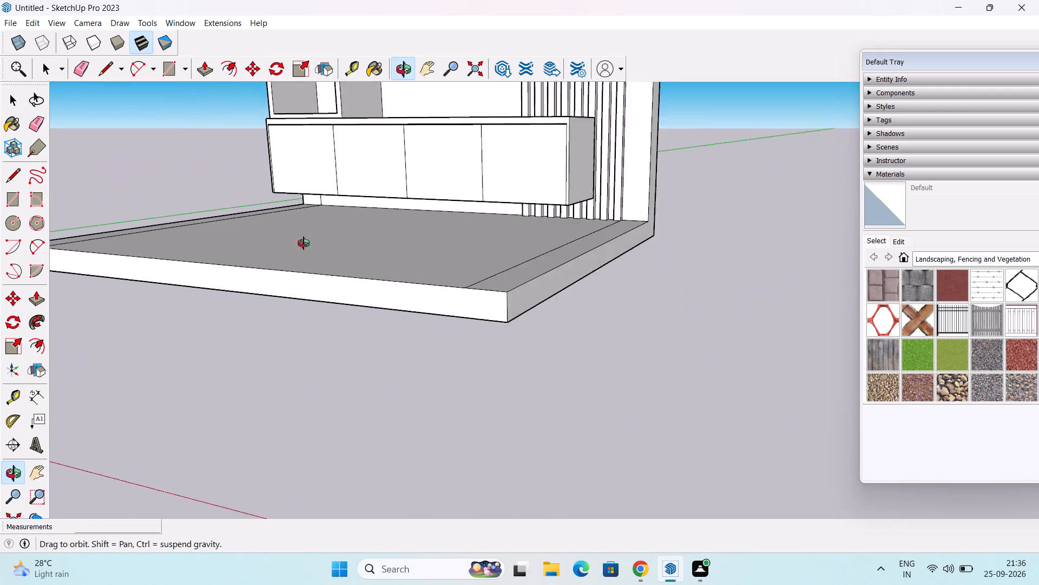
pyautogui.moveTo(304, 243); pyautogui.dragTo(500, 254, button='middle')
pyautogui.scroll(8, 153, 202)
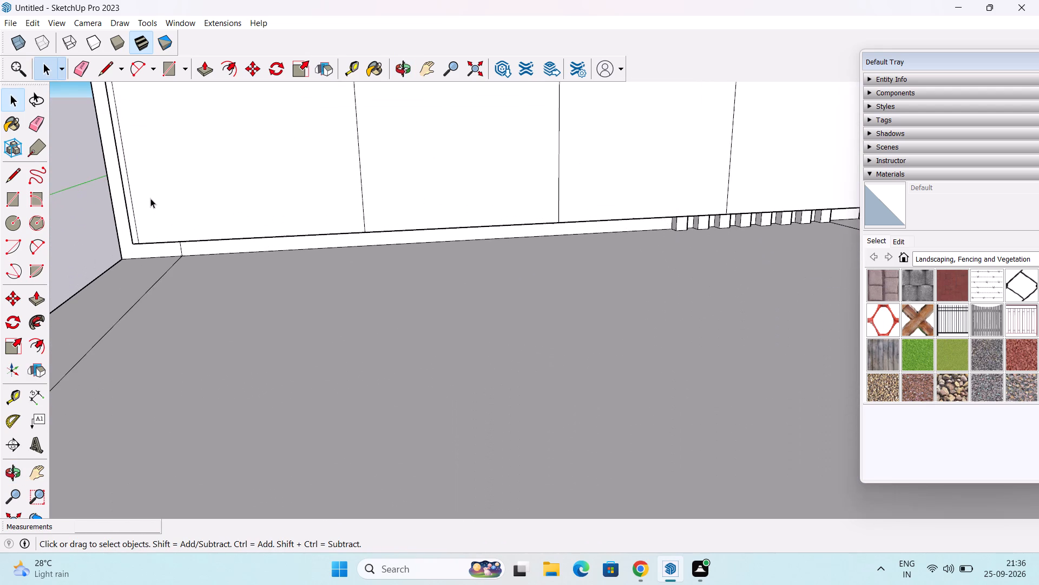
pyautogui.scroll(-5, 135, 206)
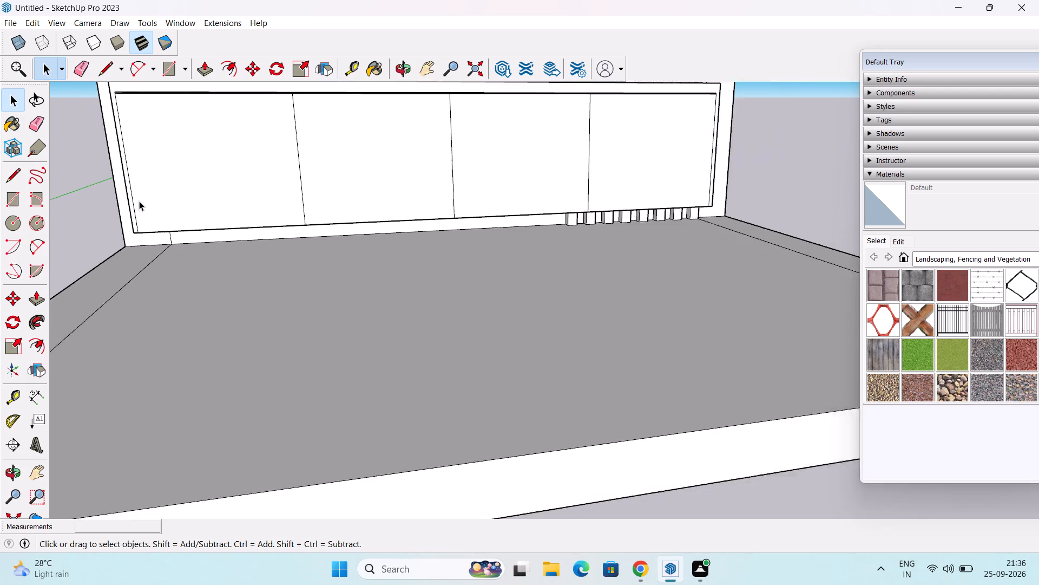
pyautogui.scroll(-2, 139, 201)
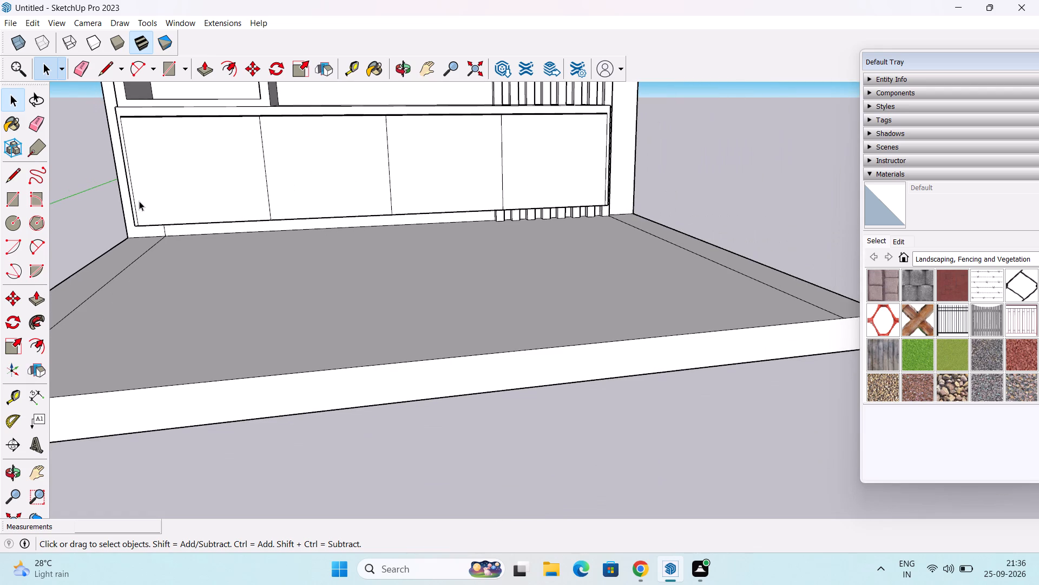
pyautogui.moveTo(139, 201); pyautogui.dragTo(175, 229, button='middle')
pyautogui.scroll(2, 173, 223)
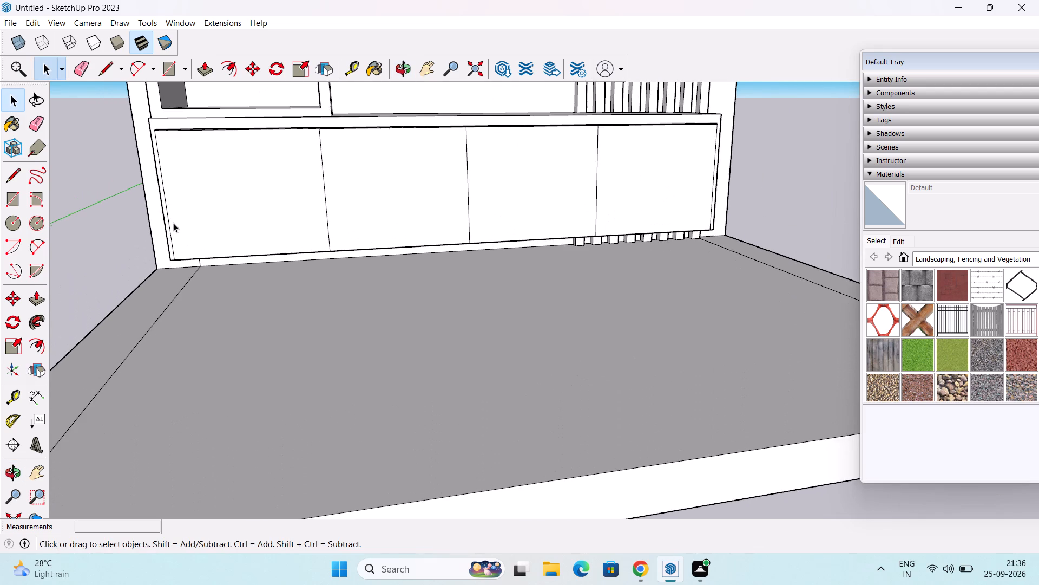
pyautogui.scroll(1, 173, 222)
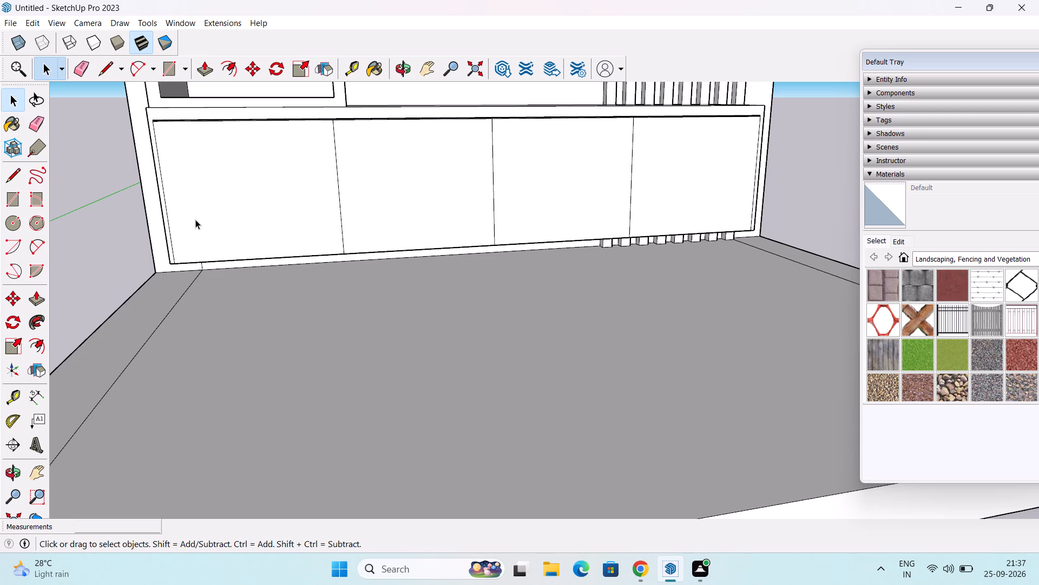
# Copy the base cabinet front's left vertical line 0.2" inward along the bottom edge.
pyautogui.scroll(2, 146, 229)
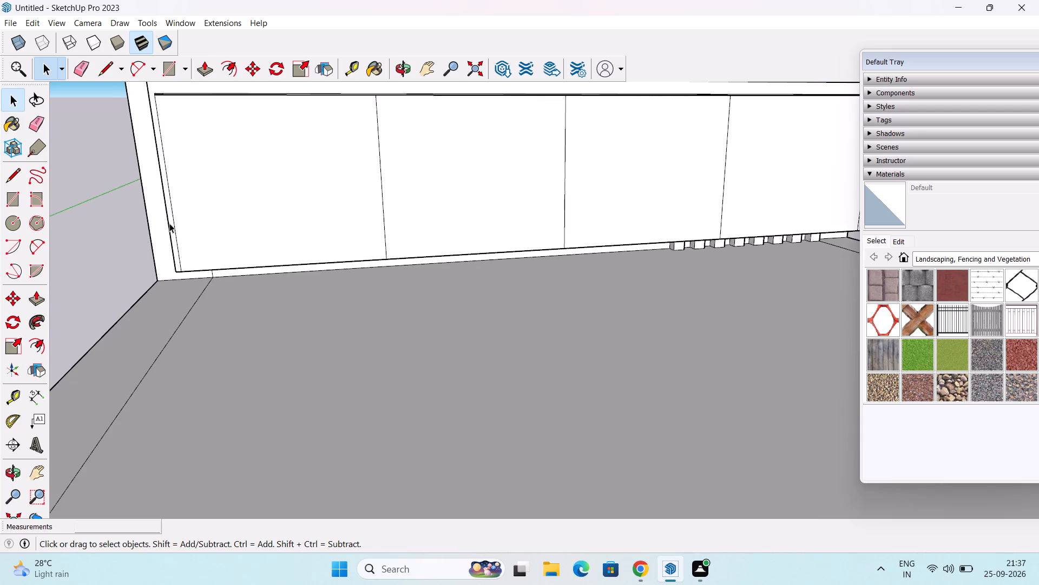
pyautogui.scroll(2, 174, 223)
pyautogui.click(173, 213)
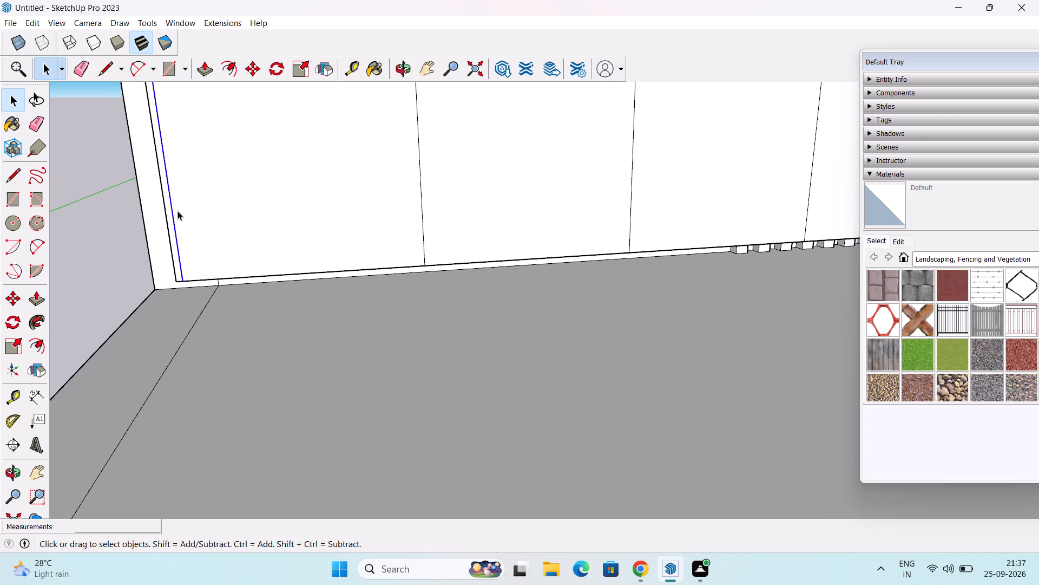
pyautogui.press('m')
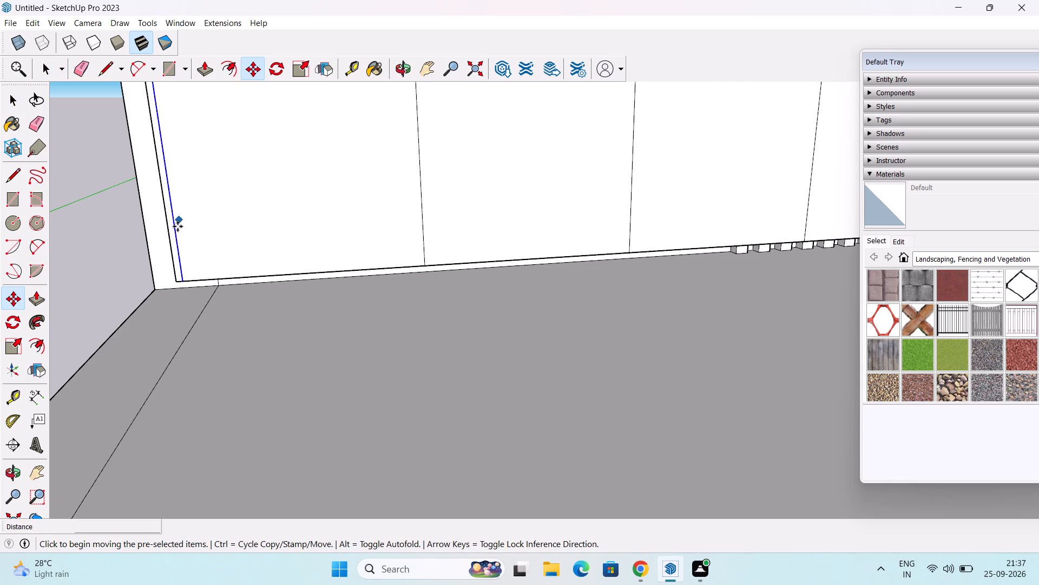
pyautogui.scroll(4, 168, 290)
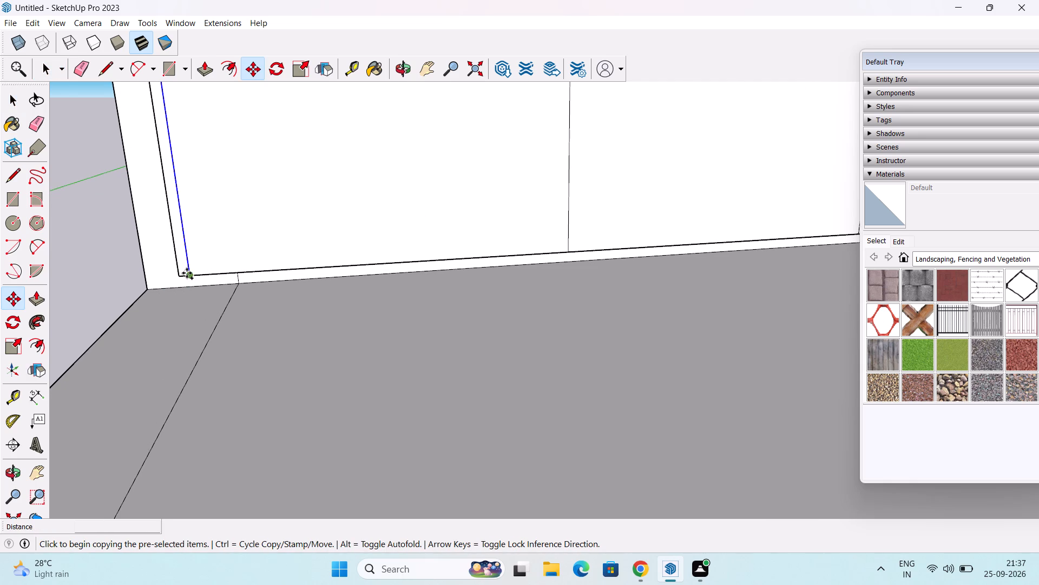
pyautogui.click(187, 273)
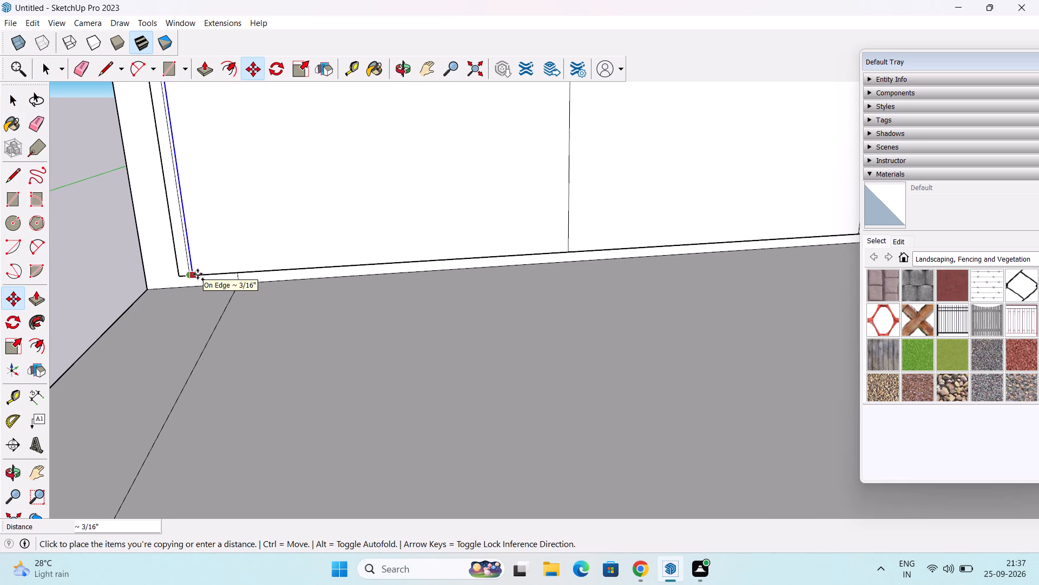
pyautogui.write('0.2"')
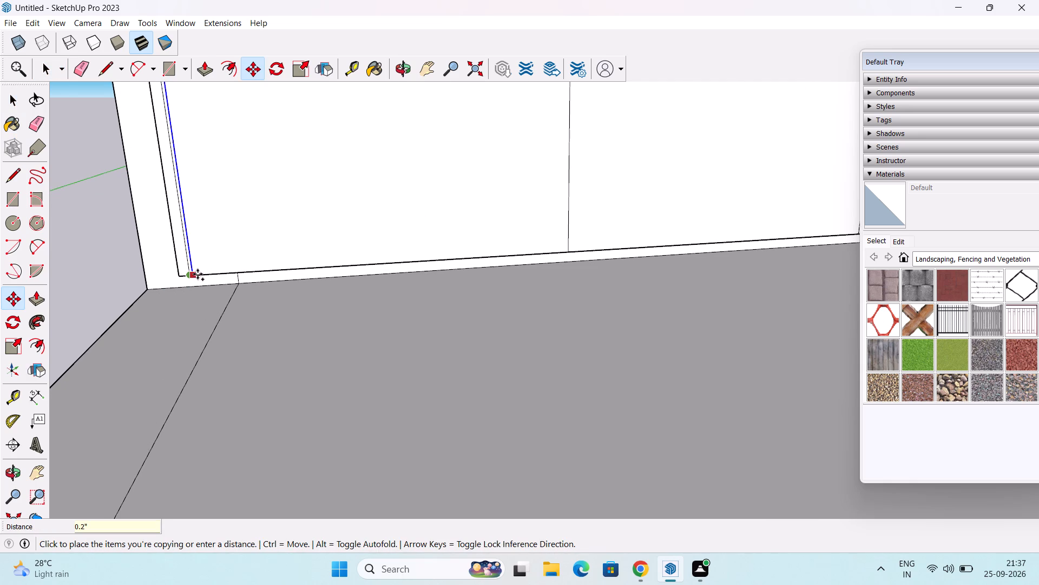
pyautogui.press('Return')
pyautogui.press('space')
# Copy the first divider line from the left on the cabinet front 0.2" to its left along the bottom edge.
pyautogui.scroll(2, 329, 245)
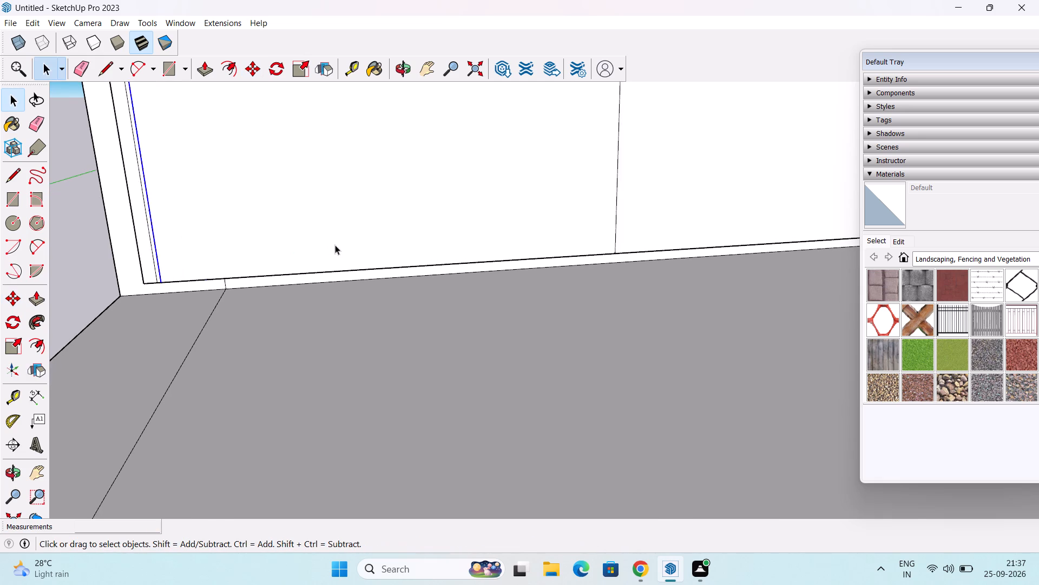
pyautogui.scroll(-4, 335, 245)
pyautogui.moveTo(335, 246); pyautogui.dragTo(294, 262, button='middle')
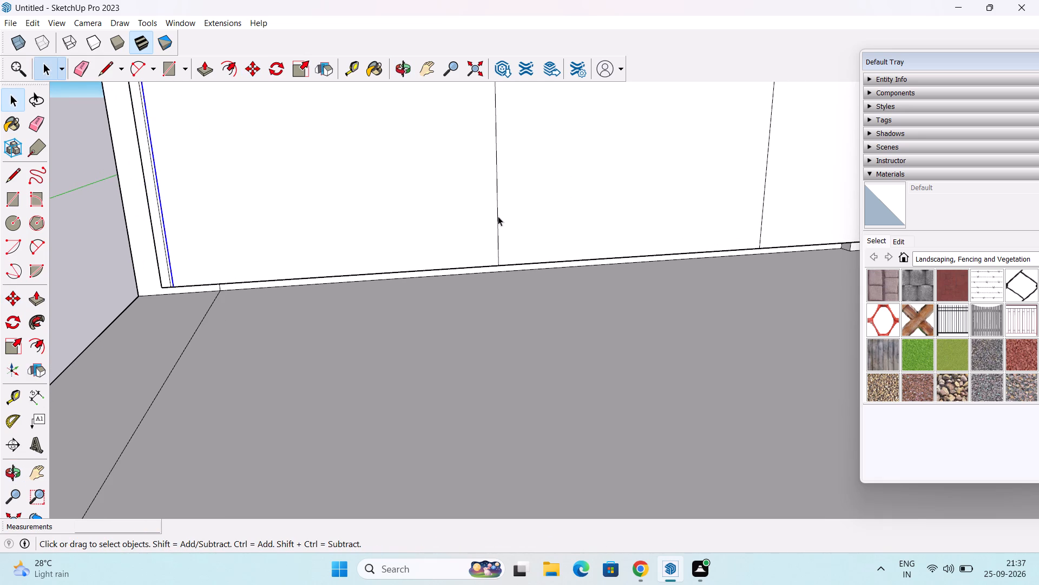
pyautogui.click(498, 216)
pyautogui.scroll(-3, 499, 219)
pyautogui.moveTo(501, 230); pyautogui.dragTo(478, 249, button='middle')
pyautogui.press('m')
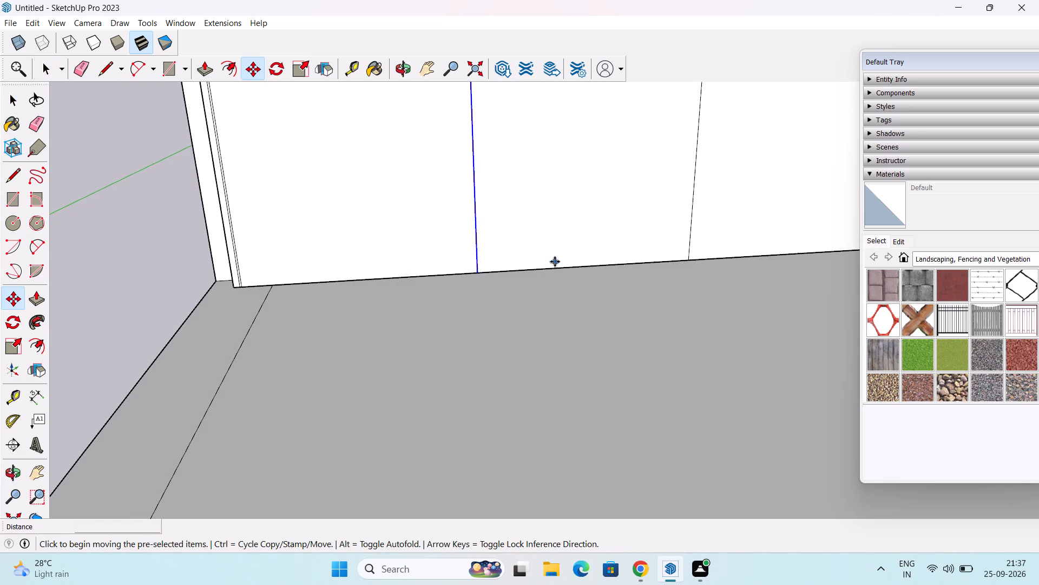
pyautogui.keyDown('ctrl'); pyautogui.scroll(2, 481, 269); pyautogui.keyUp('ctrl')
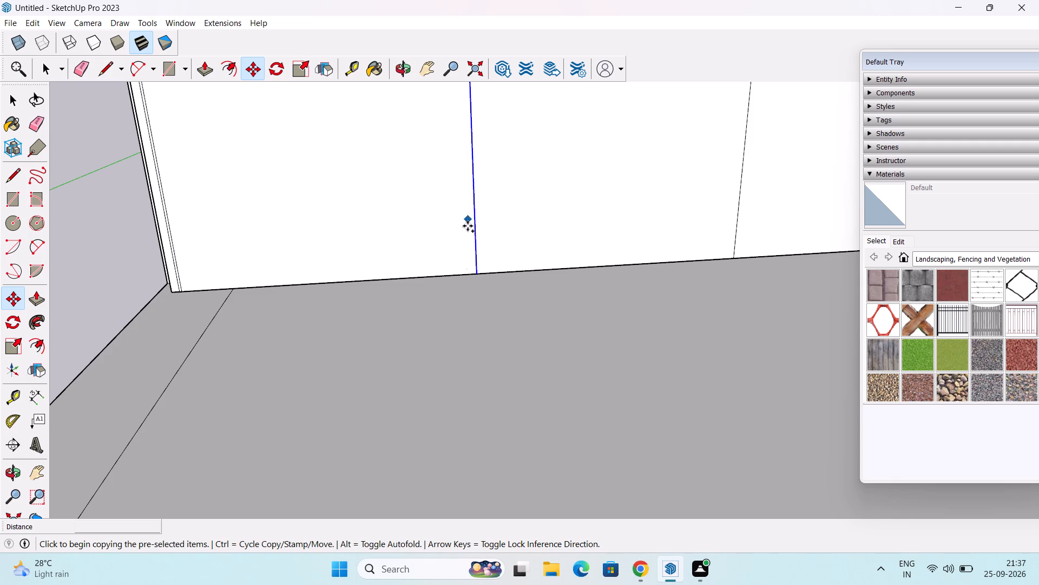
pyautogui.scroll(3, 477, 266)
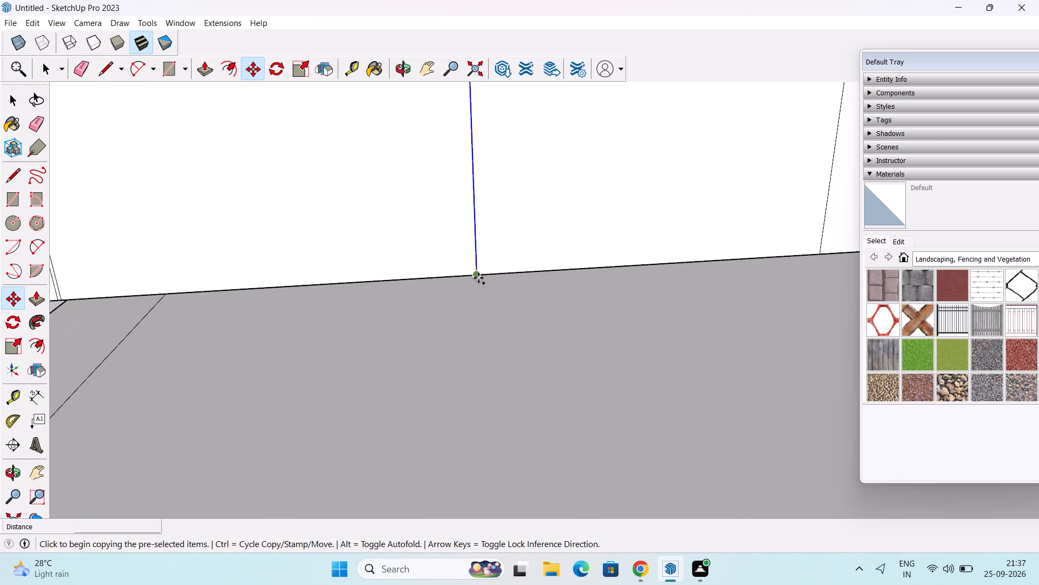
pyautogui.click(477, 277)
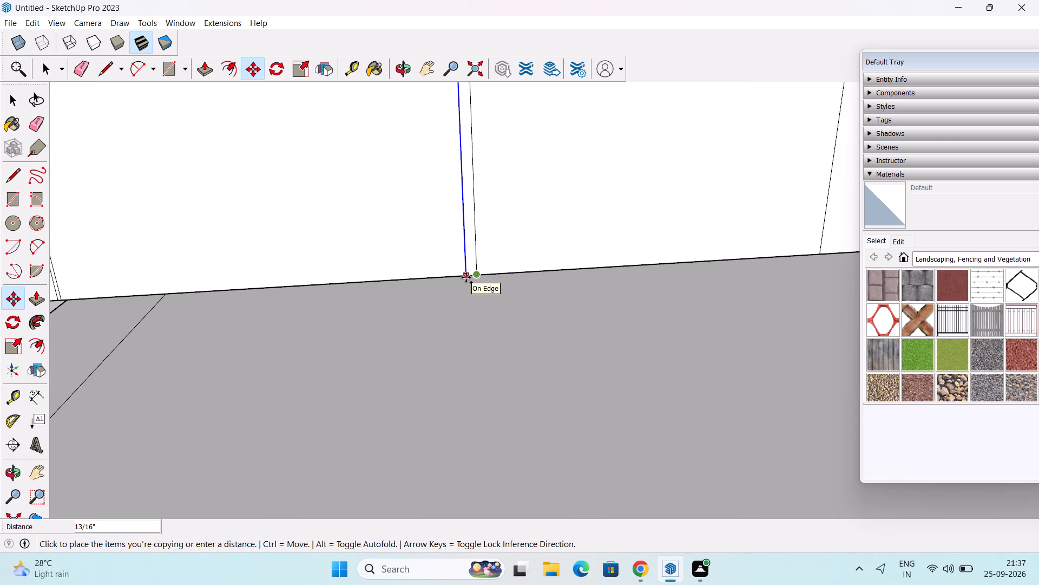
pyautogui.write('0.2"')
pyautogui.press('Return')
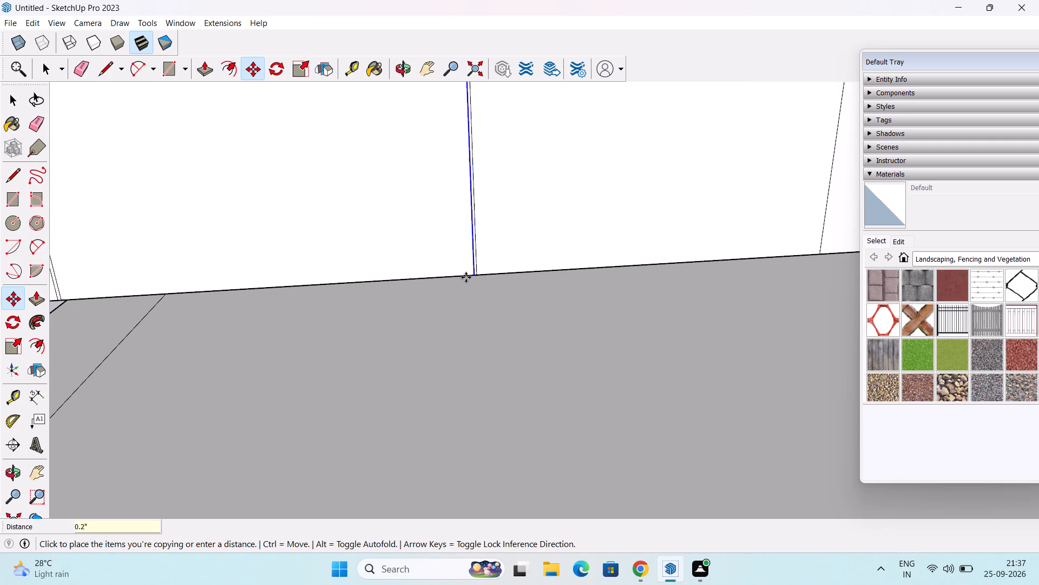
pyautogui.press('space')
# Copy the middle divider line on the cabinet front 0.2" to its left along the bottom edge.
pyautogui.scroll(-6, 490, 272)
pyautogui.moveTo(540, 356); pyautogui.dragTo(365, 377, button='middle')
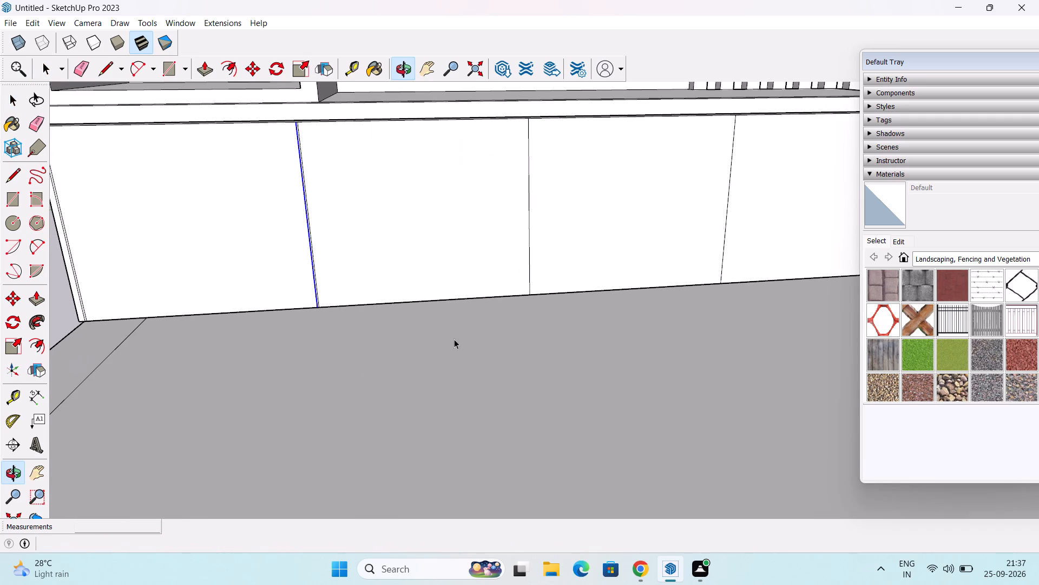
pyautogui.click(529, 262)
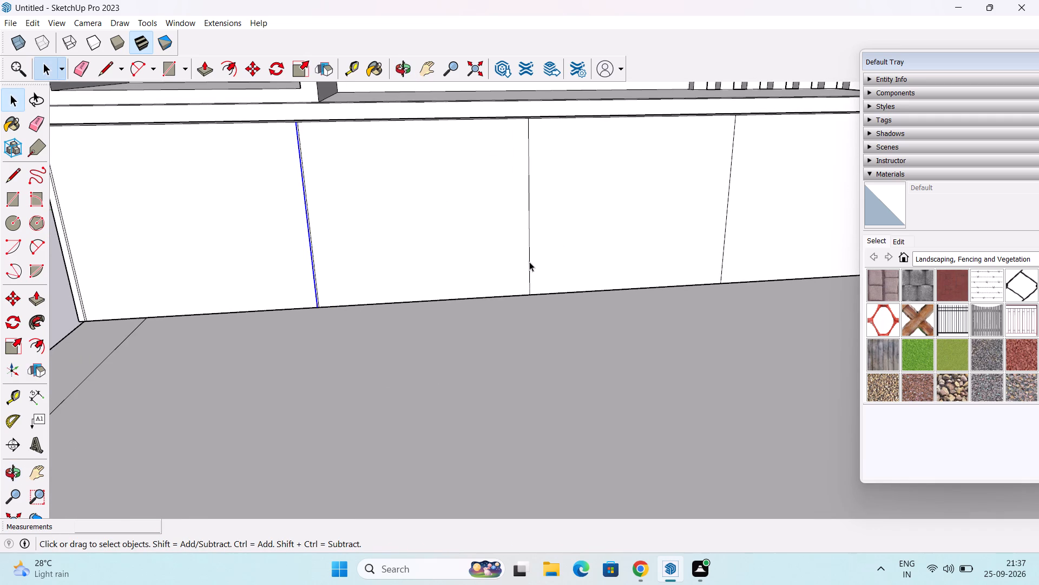
pyautogui.press('m')
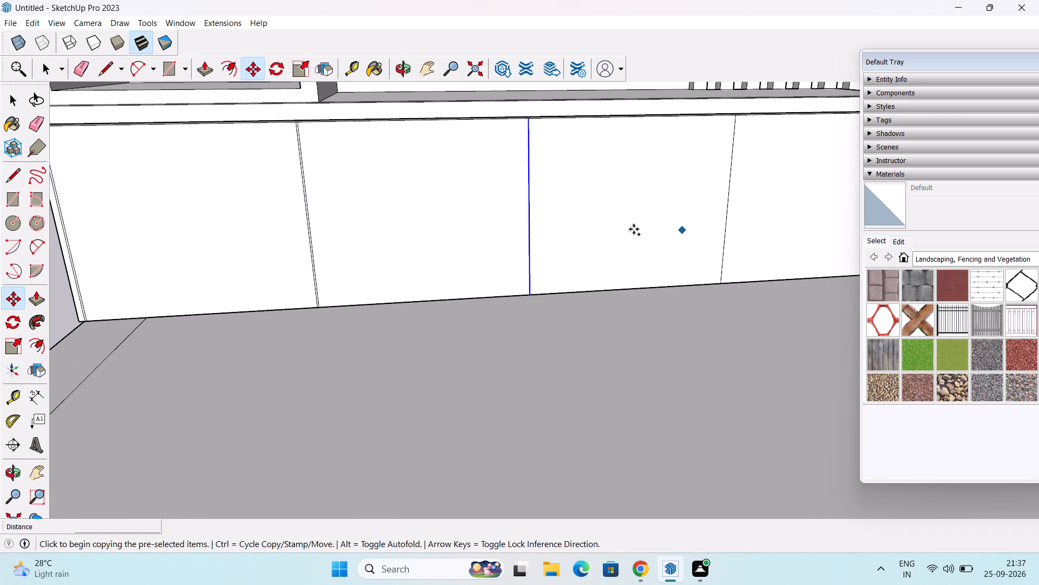
pyautogui.click(532, 290)
pyautogui.write('0.2"')
pyautogui.press('Return')
pyautogui.press('space')
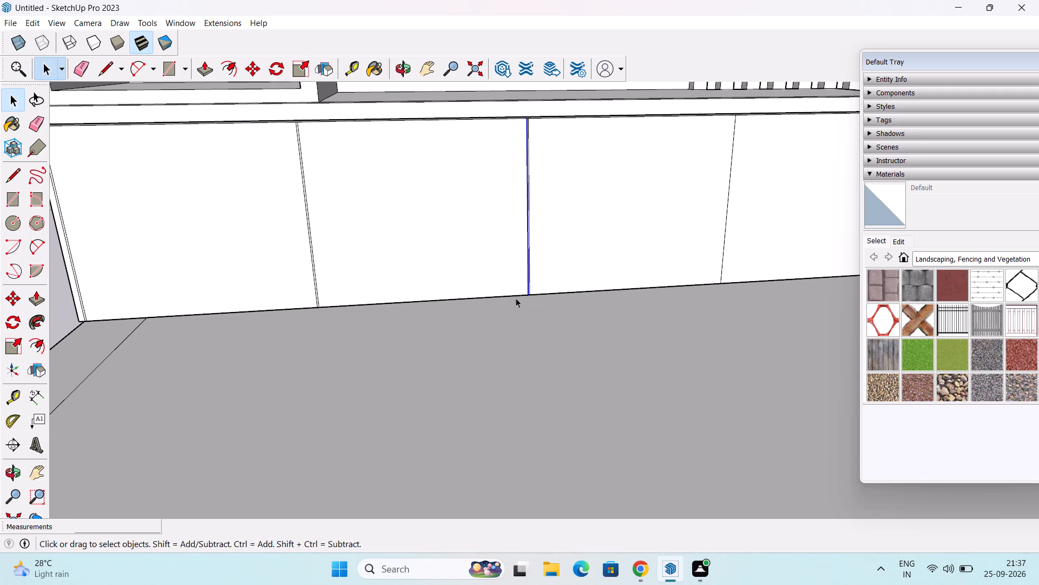
# Copy the third divider line from the left on the cabinet front 0.2" to its left along the bottom edge.
pyautogui.keyDown('shift'); pyautogui.moveTo(530, 296); pyautogui.dragTo(405, 304, button='middle'); pyautogui.keyUp('shift')
pyautogui.scroll(2, 605, 209)
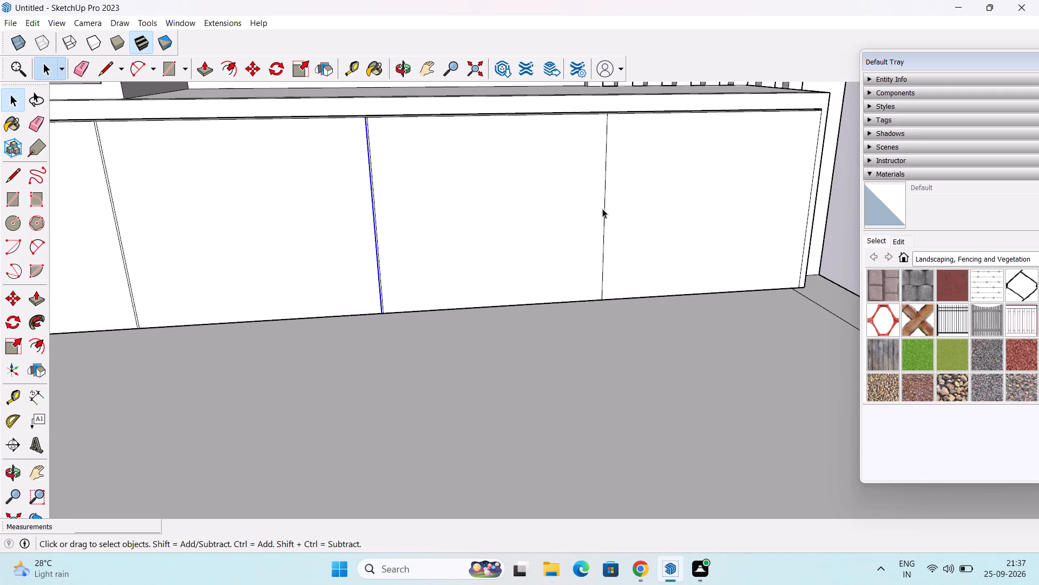
pyautogui.click(605, 218)
pyautogui.press('m')
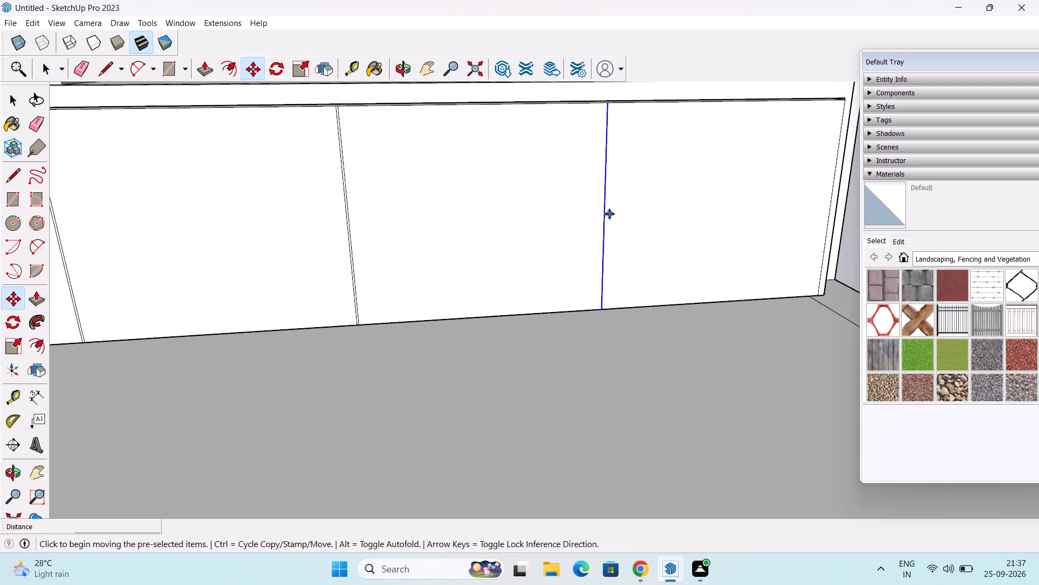
pyautogui.click(601, 310)
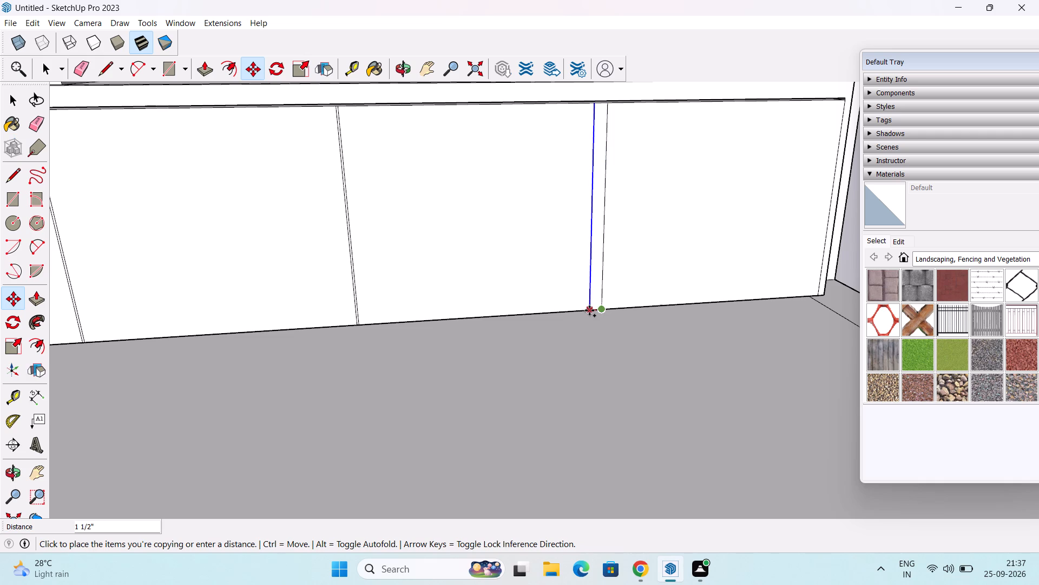
pyautogui.write('0.2"')
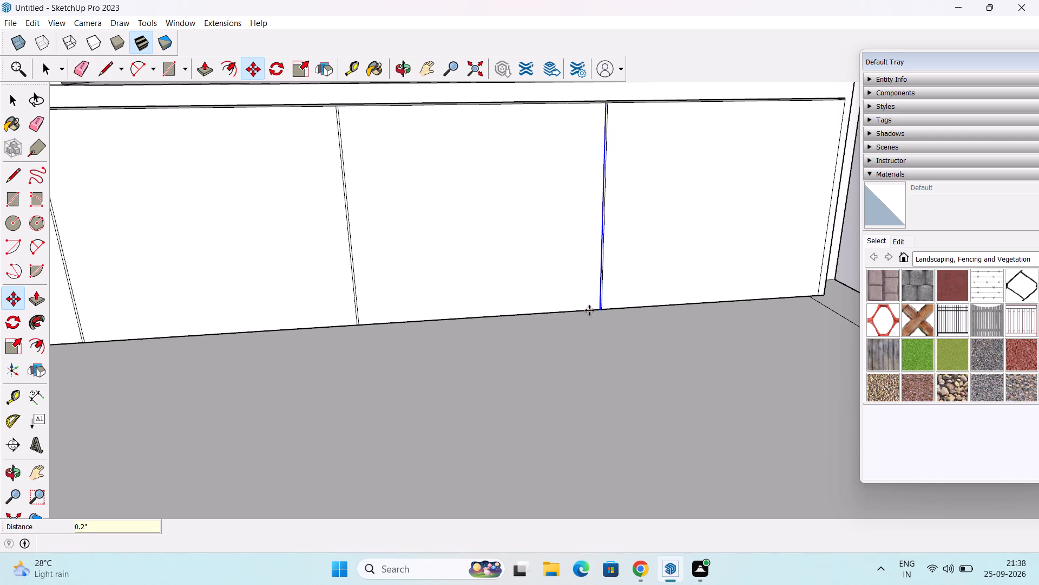
# Copy the base cabinet front's right vertical line 0.2" inward along the bottom edge.
pyautogui.press('Return')
pyautogui.press('space')
pyautogui.scroll(-1, 641, 287)
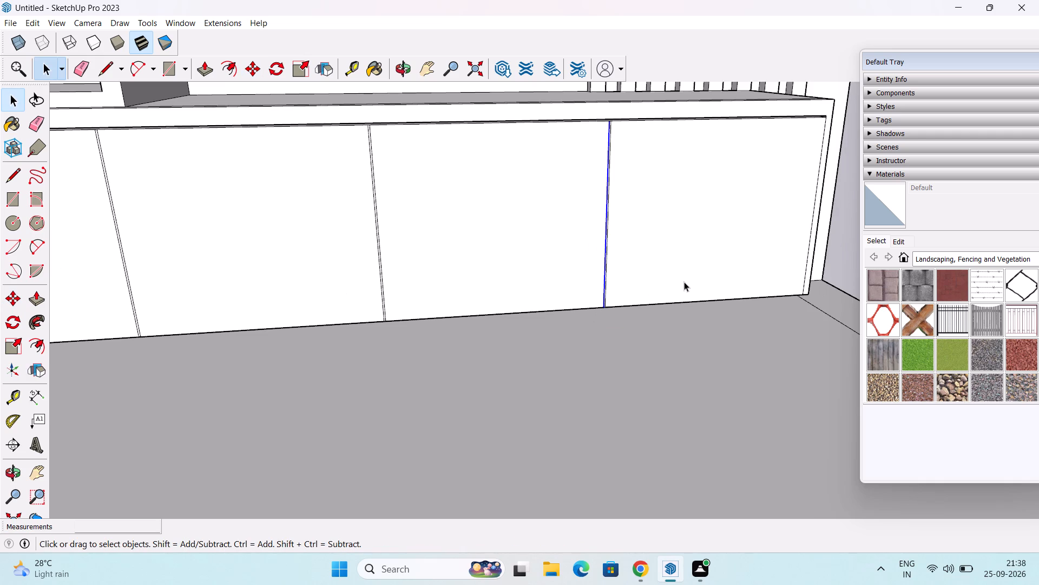
pyautogui.moveTo(684, 282); pyautogui.dragTo(534, 298, button='middle')
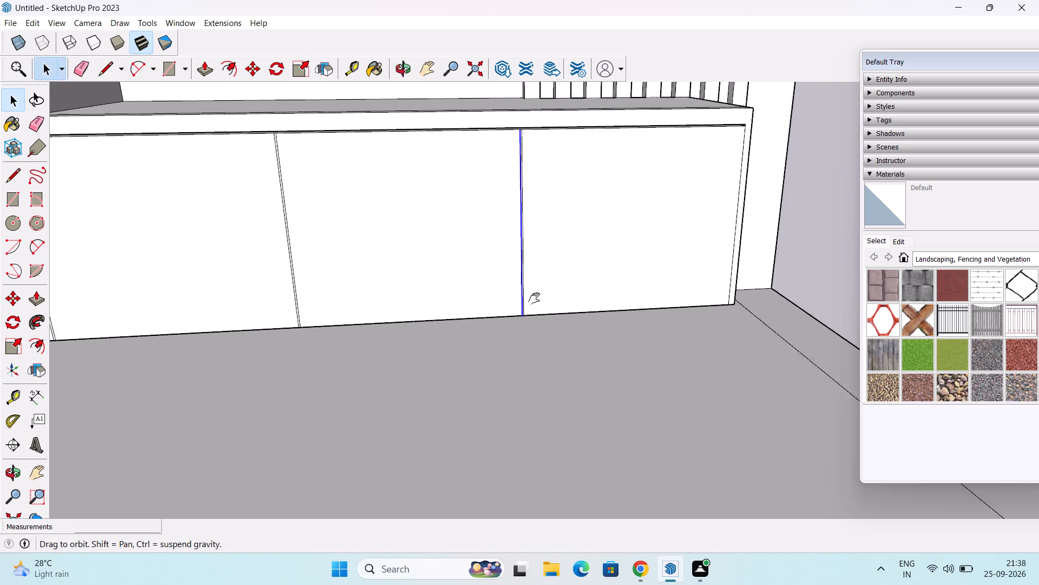
pyautogui.moveTo(534, 298); pyautogui.dragTo(469, 302, button='middle')
pyautogui.scroll(3, 559, 263)
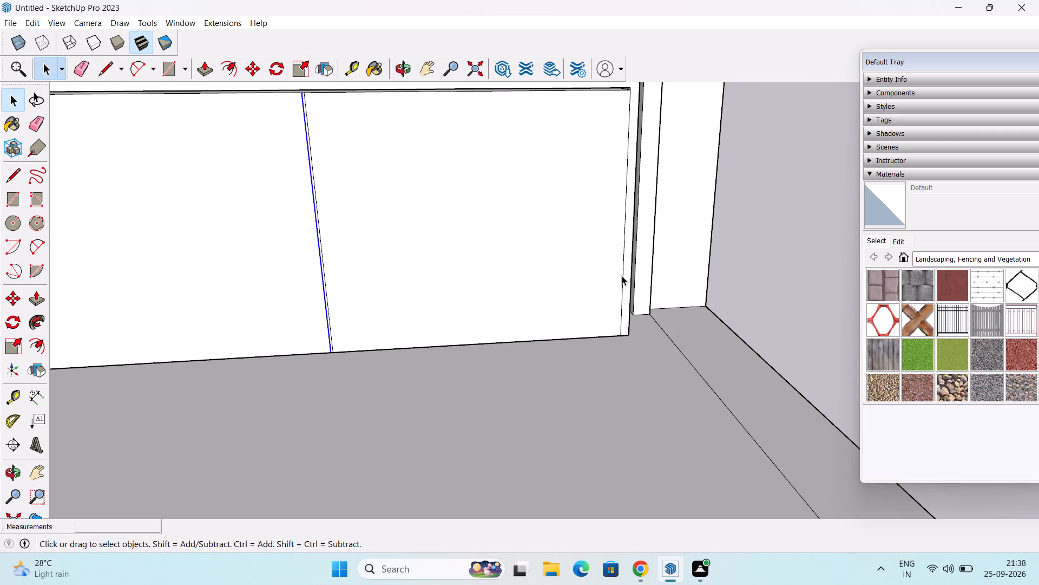
pyautogui.click(622, 276)
pyautogui.press('m')
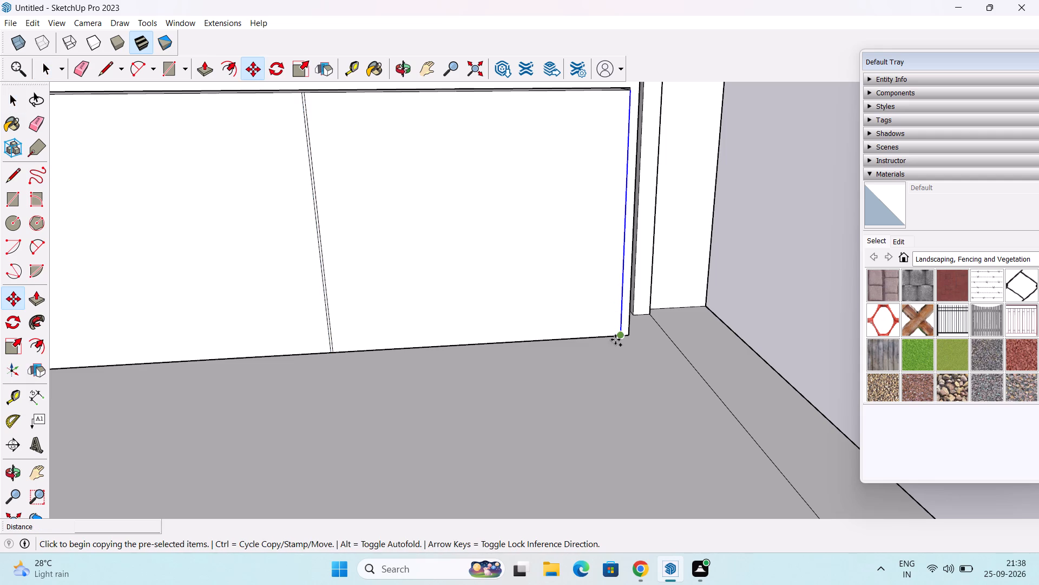
pyautogui.click(621, 339)
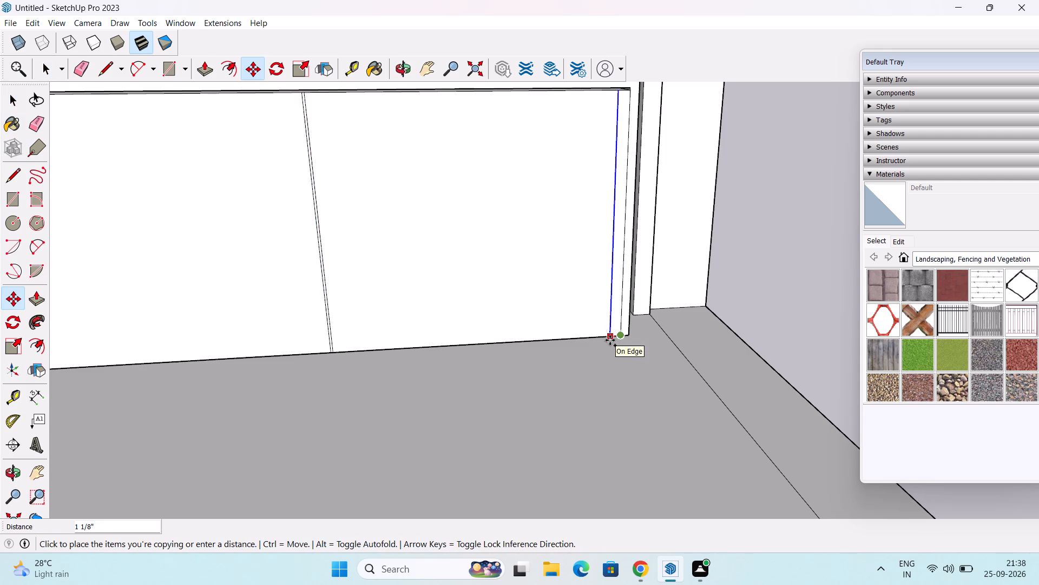
pyautogui.write('0.2"')
pyautogui.press('Return')
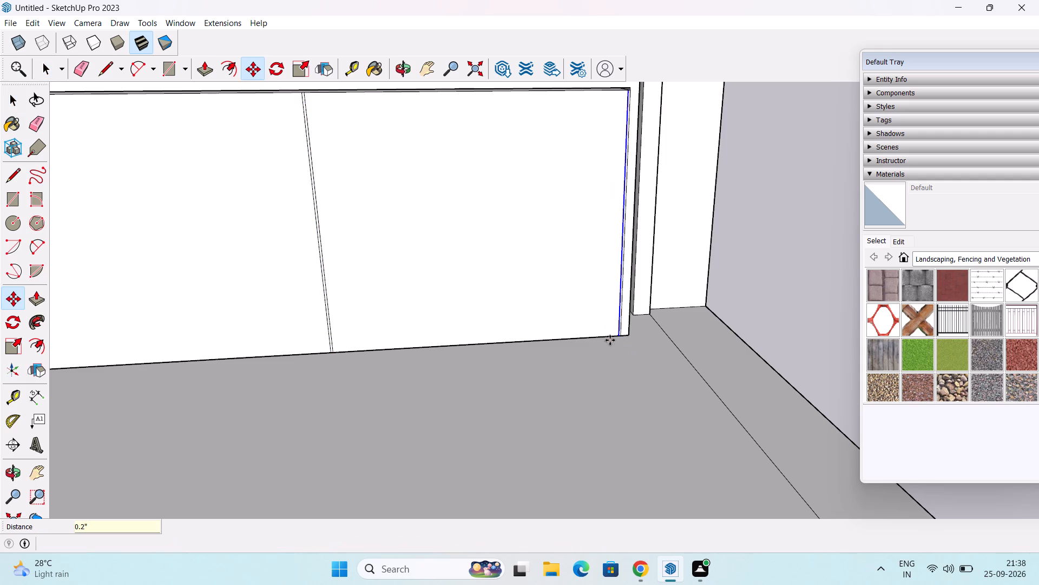
pyautogui.press('space')
# Push the narrow strip at the cabinet front's left end inward about 4 1/16" to form a groove.
pyautogui.scroll(-4, 529, 348)
pyautogui.keyDown('shift'); pyautogui.moveTo(405, 370); pyautogui.dragTo(419, 354, button='middle'); pyautogui.keyUp('shift')
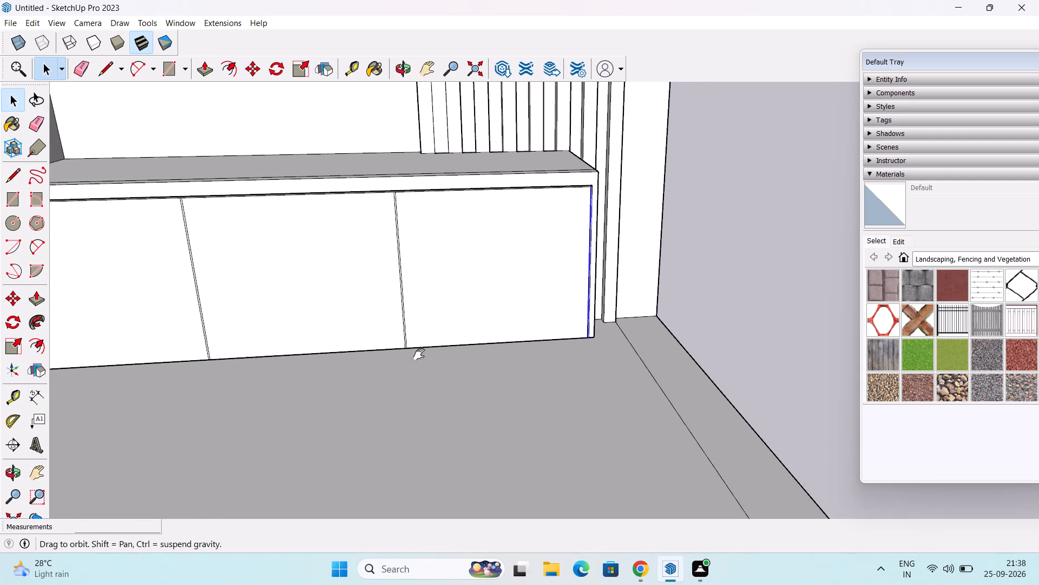
pyautogui.keyDown('shift'); pyautogui.moveTo(419, 354); pyautogui.dragTo(624, 281, button='middle'); pyautogui.keyUp('shift')
pyautogui.scroll(-4, 357, 343)
pyautogui.moveTo(329, 321); pyautogui.dragTo(500, 320, button='middle')
pyautogui.scroll(-1, 491, 322)
pyautogui.scroll(4, 369, 283)
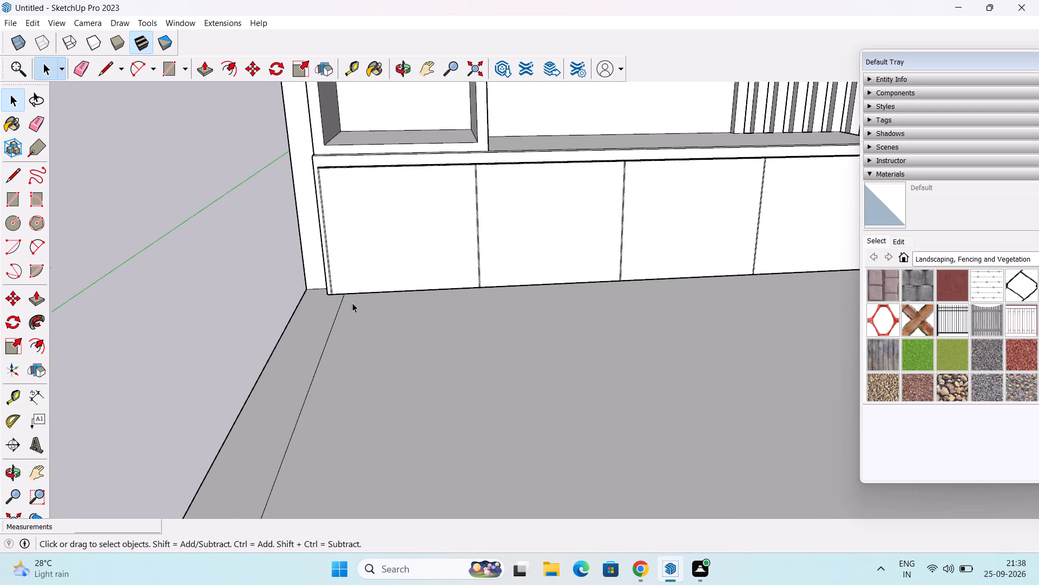
pyautogui.scroll(4, 352, 303)
pyautogui.moveTo(338, 321); pyautogui.dragTo(422, 279, button='middle')
pyautogui.scroll(2, 419, 270)
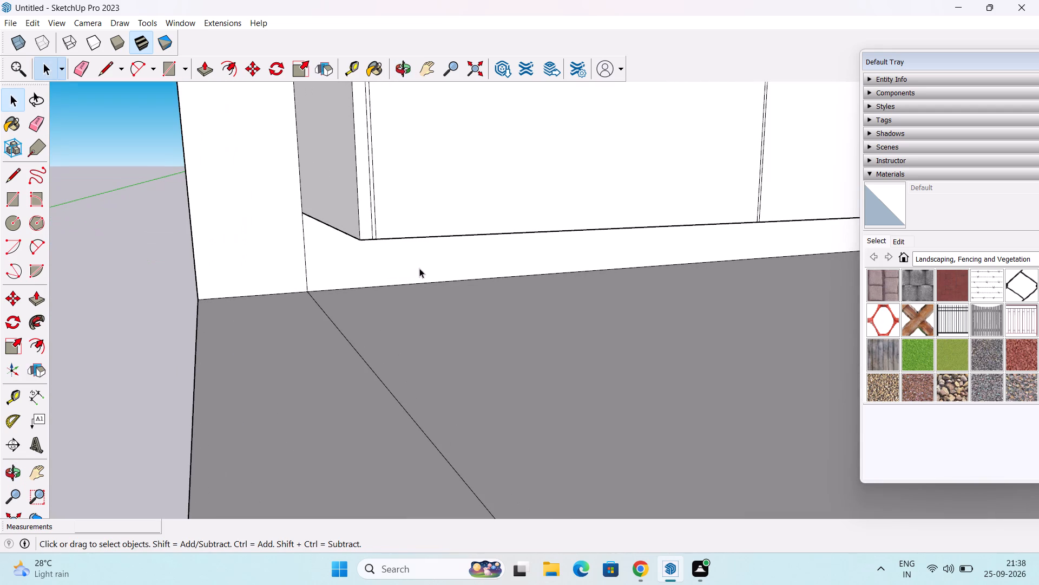
pyautogui.press('p')
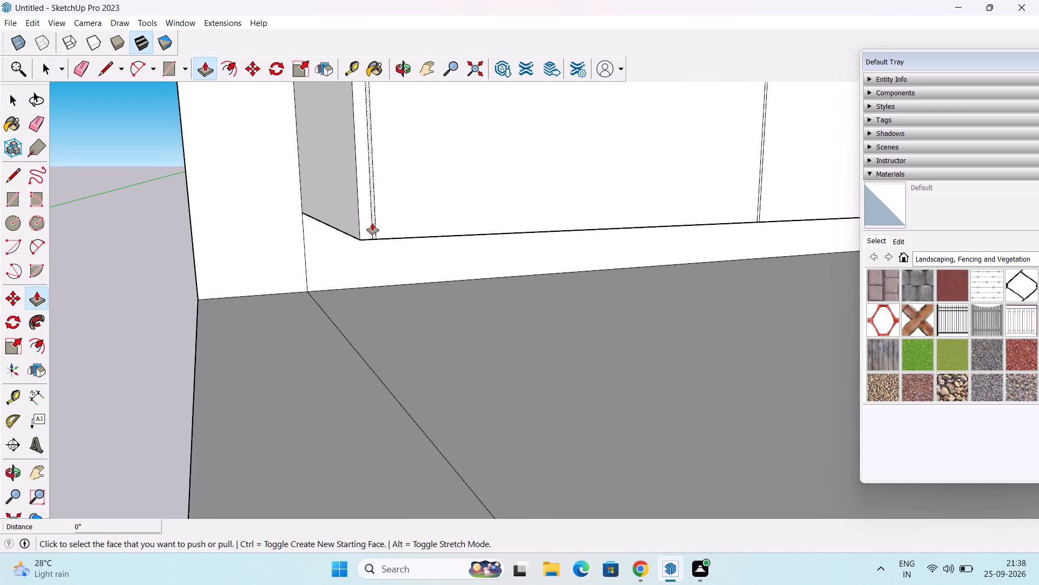
pyautogui.click(374, 227)
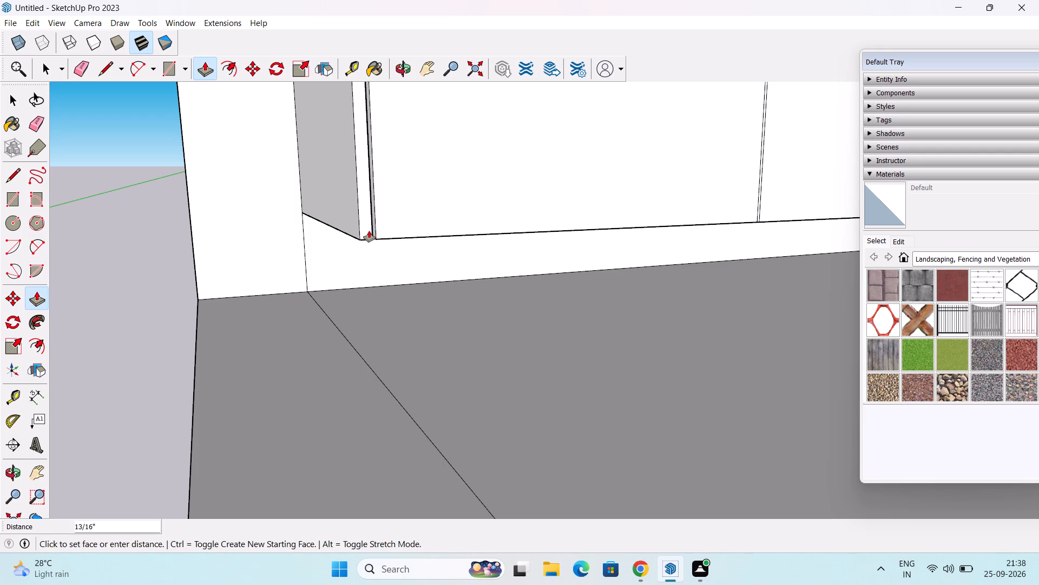
pyautogui.moveTo(369, 231); pyautogui.dragTo(415, 184, button='middle')
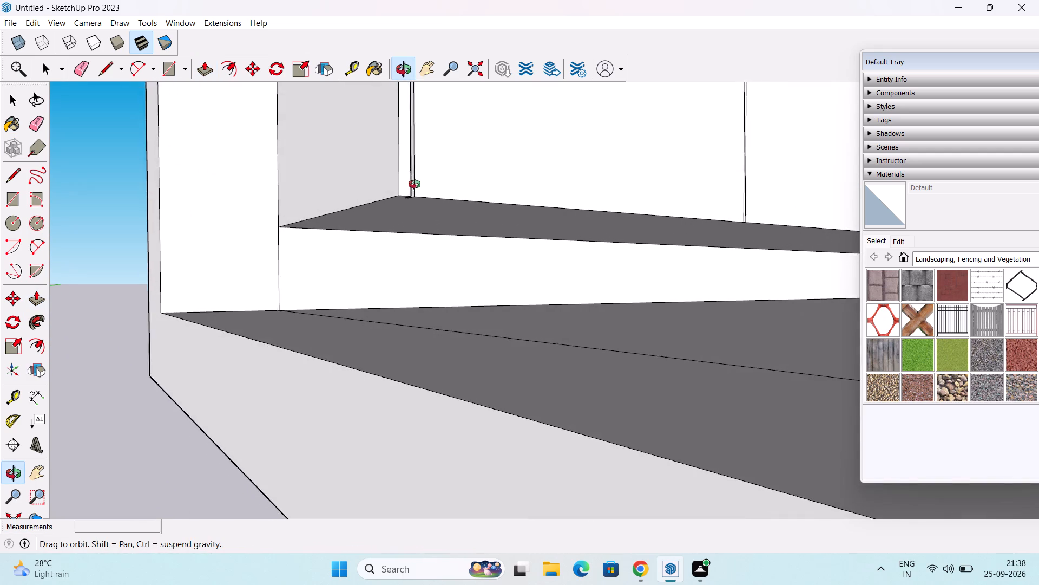
pyautogui.moveTo(415, 184); pyautogui.dragTo(426, 184, button='middle')
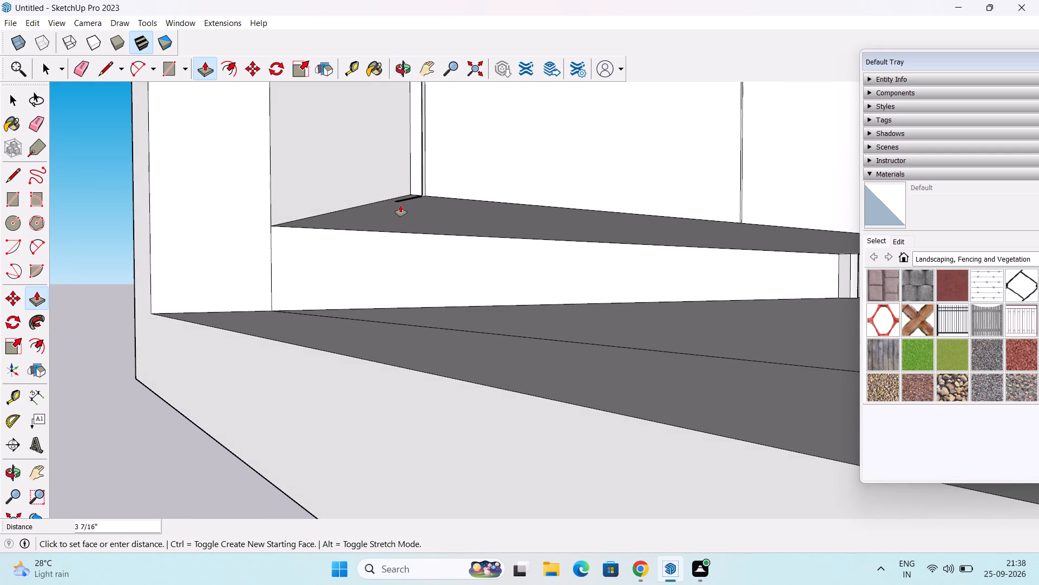
pyautogui.click(396, 206)
# Push the first divider strip from the left on the cabinet front inward by the same 4 1/16" depth.
pyautogui.scroll(-4, 448, 184)
pyautogui.moveTo(449, 183); pyautogui.dragTo(336, 262, button='middle')
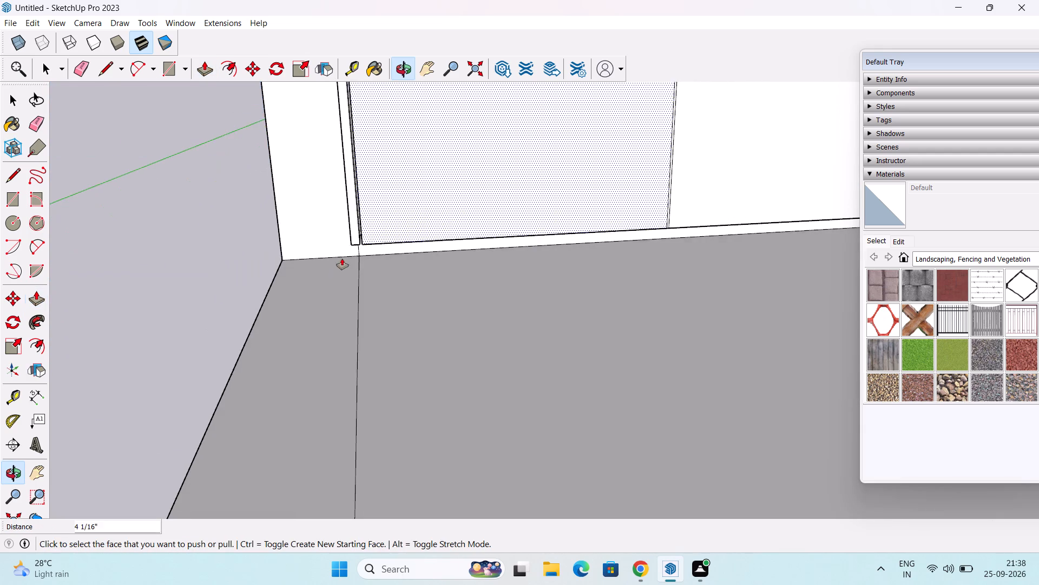
pyautogui.scroll(-2, 397, 230)
pyautogui.moveTo(417, 218); pyautogui.dragTo(325, 318, button='middle')
pyautogui.scroll(2, 489, 253)
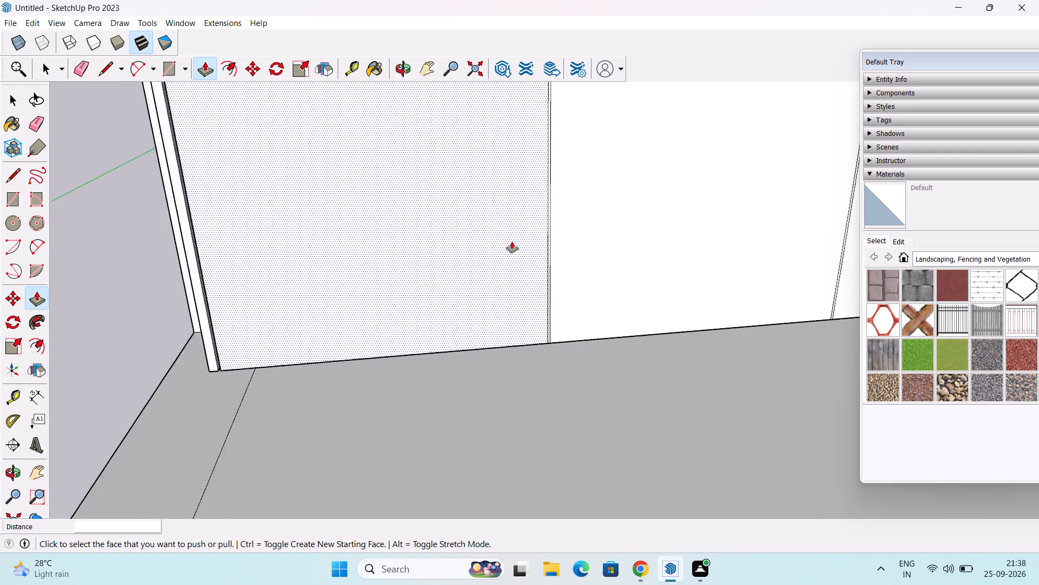
pyautogui.scroll(3, 512, 242)
pyautogui.moveTo(538, 240); pyautogui.dragTo(316, 289, button='middle')
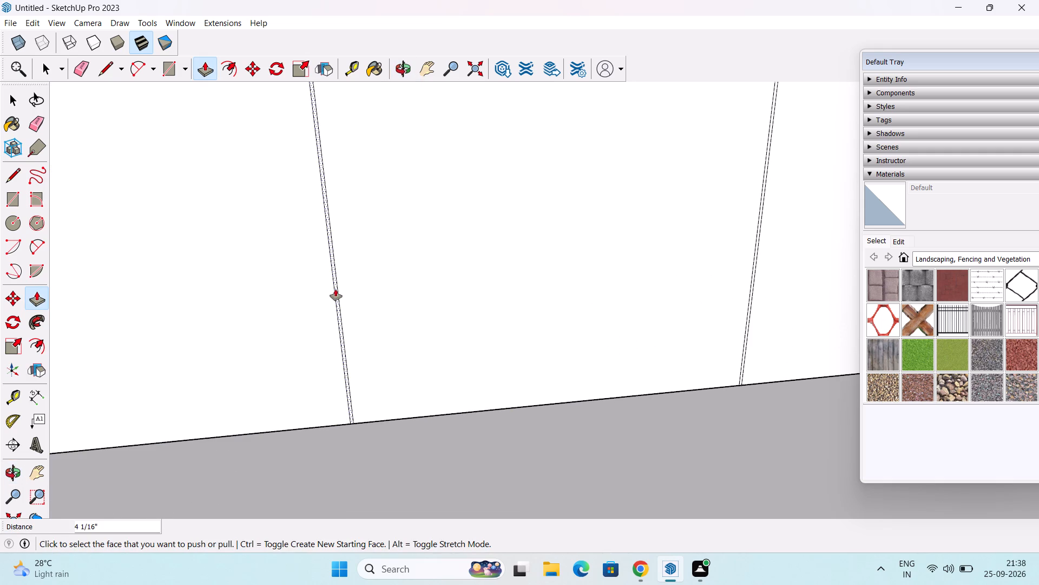
pyautogui.doubleClick(335, 290)
# Push the middle divider strip on the cabinet front inward by the same groove depth.
pyautogui.scroll(-5, 453, 274)
pyautogui.moveTo(459, 285); pyautogui.dragTo(346, 334, button='middle')
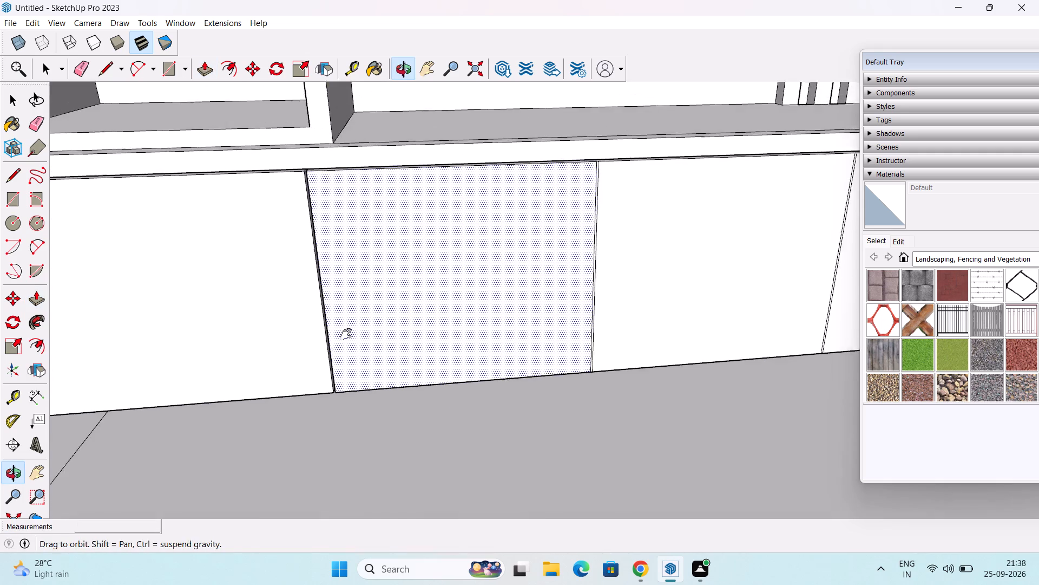
pyautogui.moveTo(346, 334); pyautogui.dragTo(331, 340, button='middle')
pyautogui.scroll(5, 526, 334)
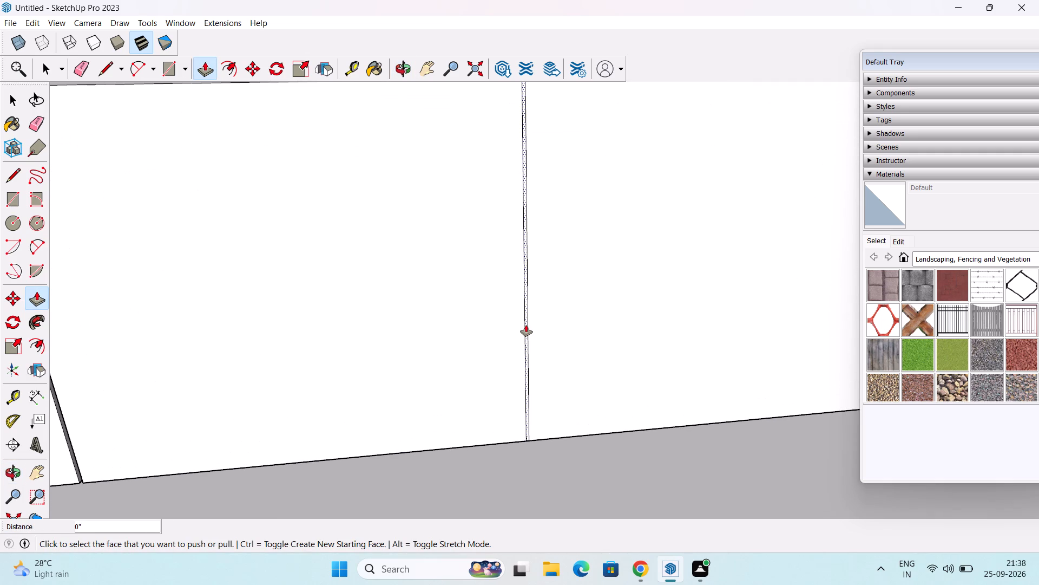
pyautogui.doubleClick(526, 325)
# Push the third divider strip from the left on the cabinet front inward by the same groove depth.
pyautogui.scroll(-6, 536, 320)
pyautogui.keyDown('shift'); pyautogui.moveTo(543, 314); pyautogui.dragTo(367, 362, button='middle'); pyautogui.keyUp('shift')
pyautogui.scroll(5, 627, 331)
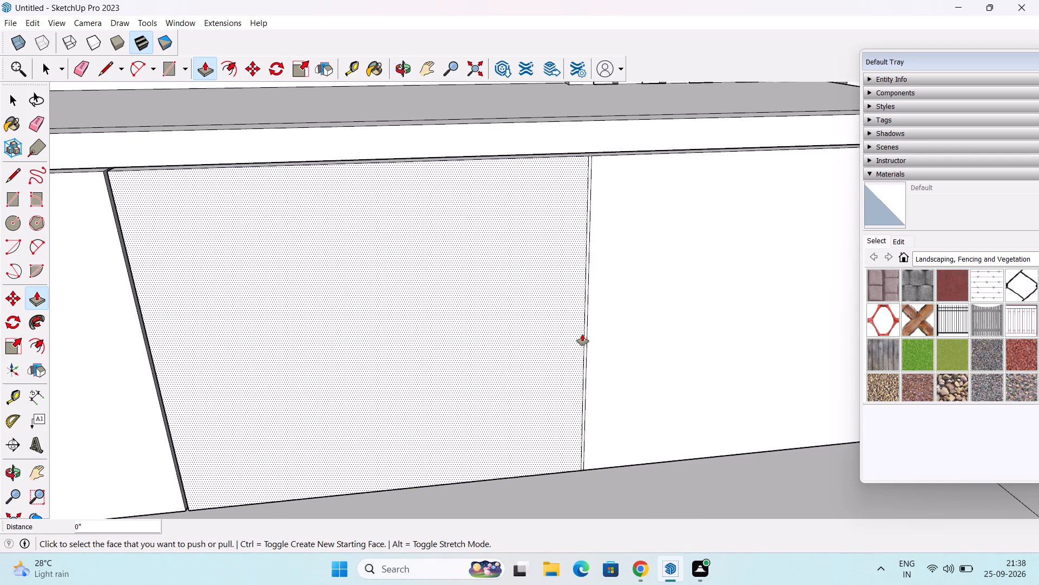
pyautogui.doubleClick(586, 334)
# Push the narrow strip at the cabinet front's right end inward by the same groove depth.
pyautogui.scroll(-8, 586, 328)
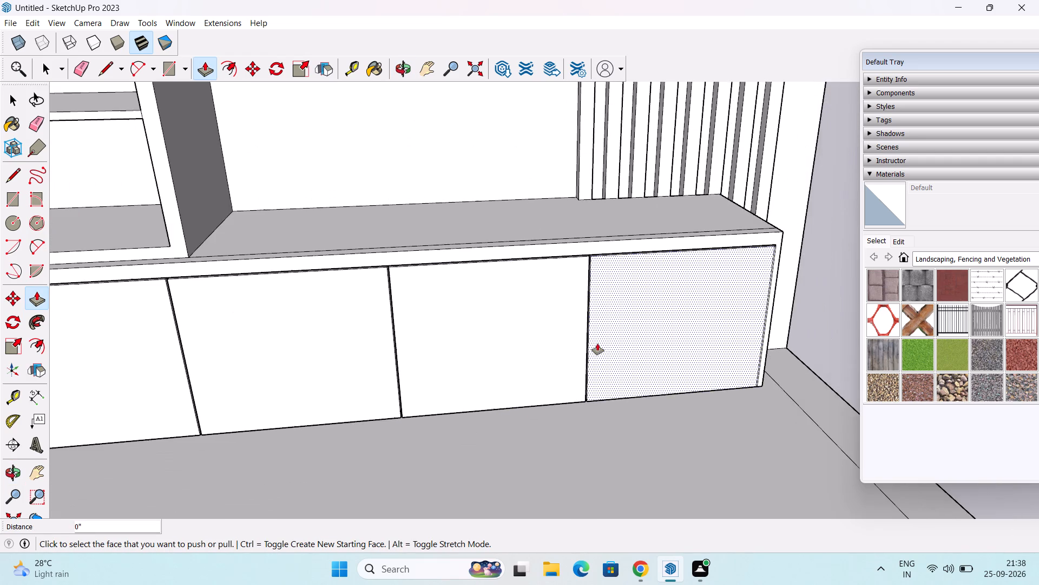
pyautogui.moveTo(597, 343); pyautogui.dragTo(405, 343, button='middle')
pyautogui.scroll(5, 537, 308)
pyautogui.scroll(5, 622, 305)
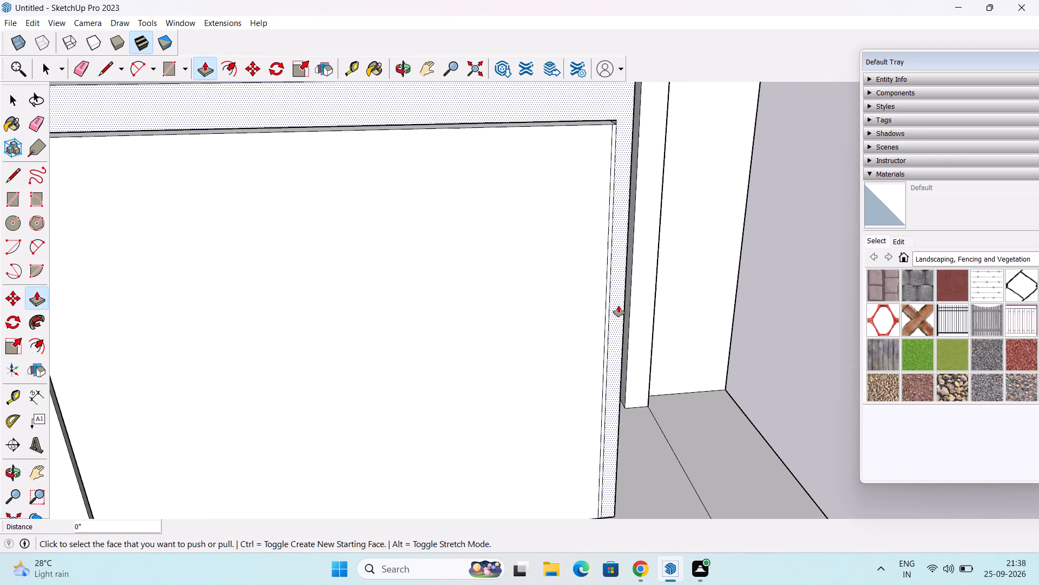
pyautogui.click(607, 308)
pyautogui.doubleClick(607, 308)
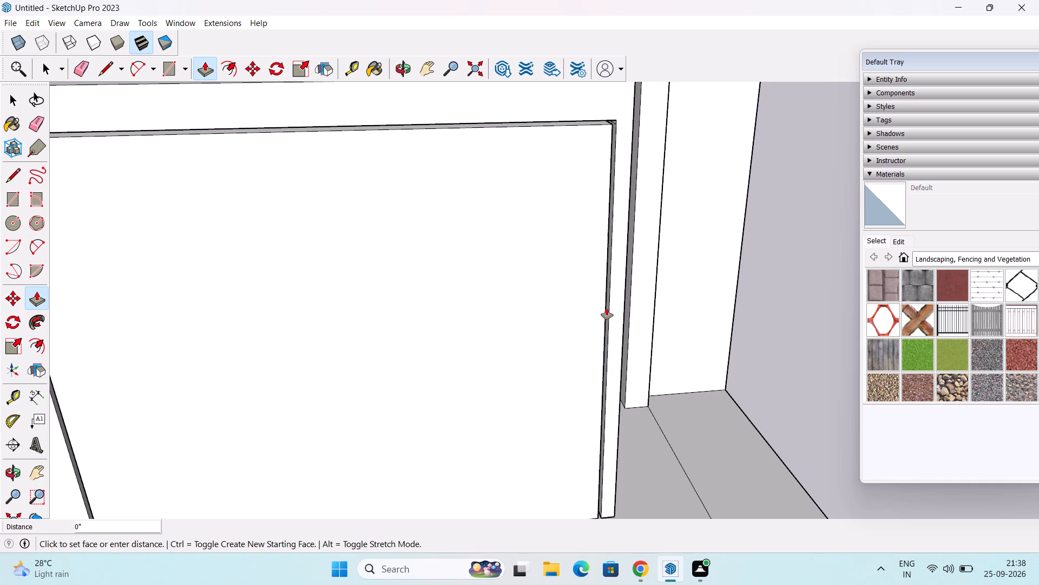
pyautogui.press('space')
# Examine the grooved base cabinet front and its fit with the wall unit and floor slab.
pyautogui.scroll(-11, 558, 327)
pyautogui.moveTo(556, 323); pyautogui.dragTo(556, 296, button='middle')
pyautogui.scroll(-4, 555, 299)
pyautogui.keyDown('shift'); pyautogui.moveTo(542, 309); pyautogui.dragTo(628, 259, button='middle'); pyautogui.keyUp('shift')
pyautogui.scroll(-2, 628, 259)
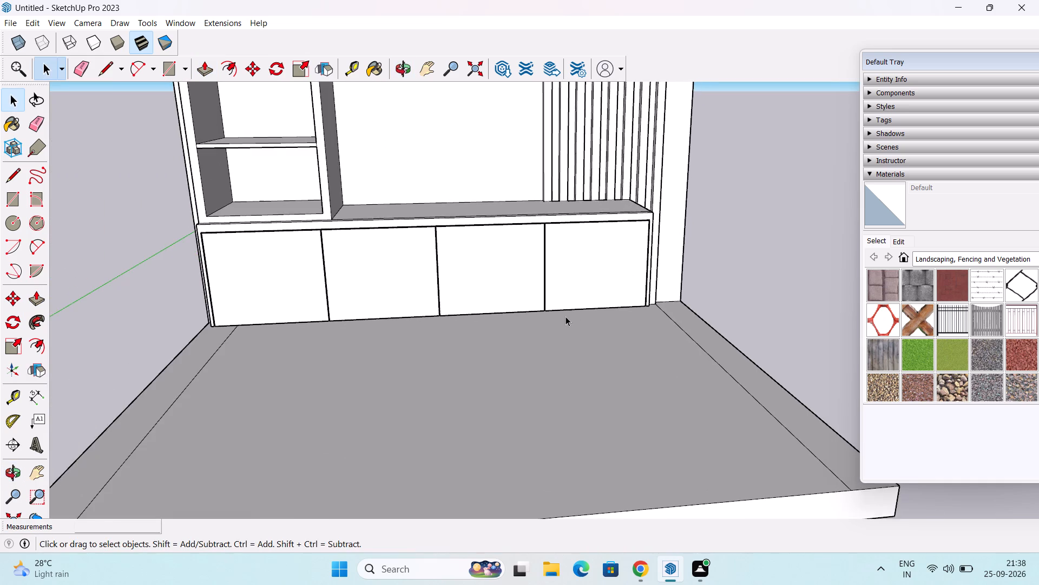
pyautogui.moveTo(565, 315); pyautogui.dragTo(591, 285, button='middle')
pyautogui.scroll(-1, 592, 277)
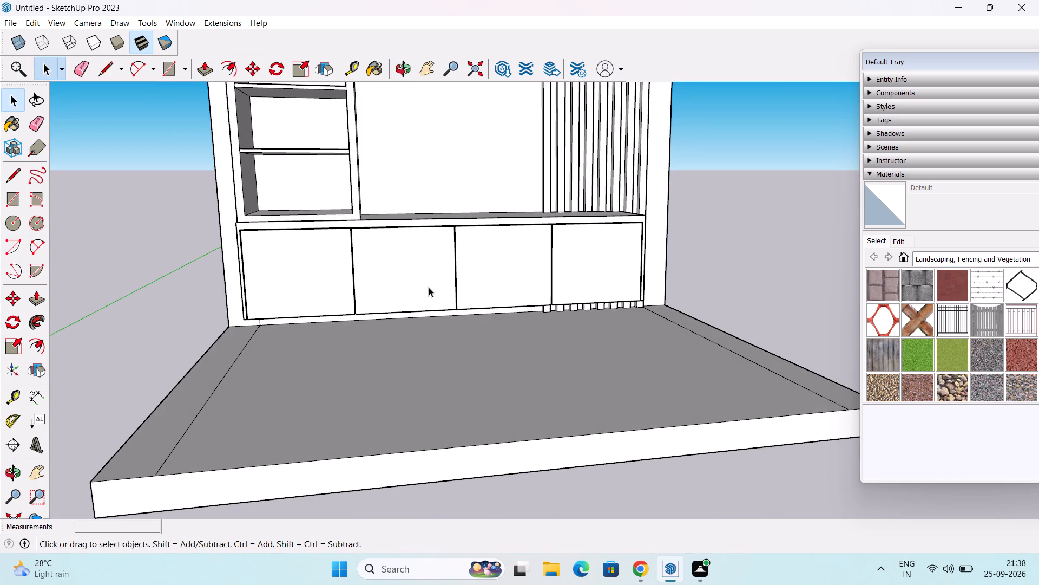
pyautogui.moveTo(429, 287); pyautogui.dragTo(423, 315, button='middle')
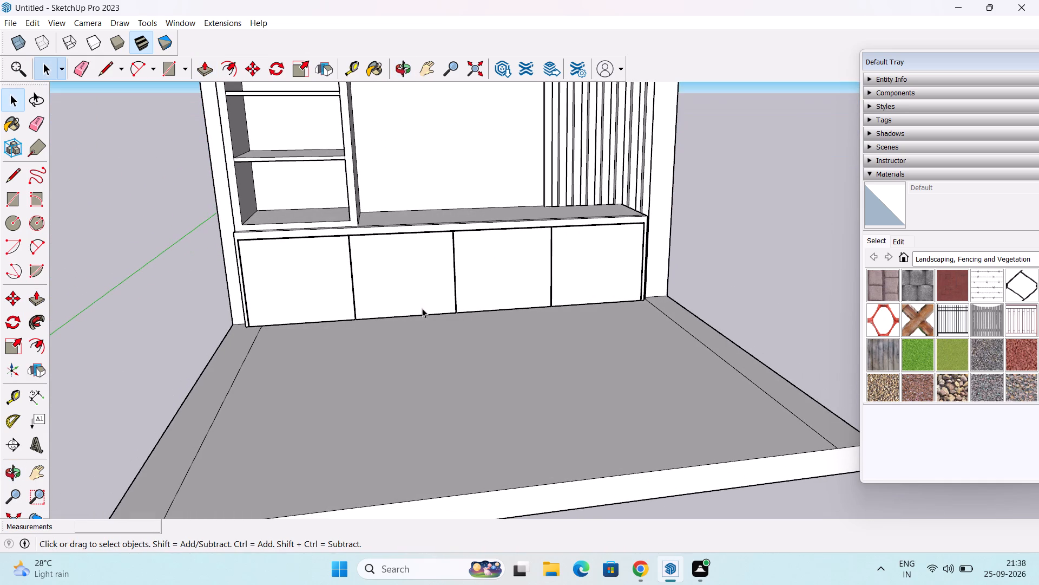
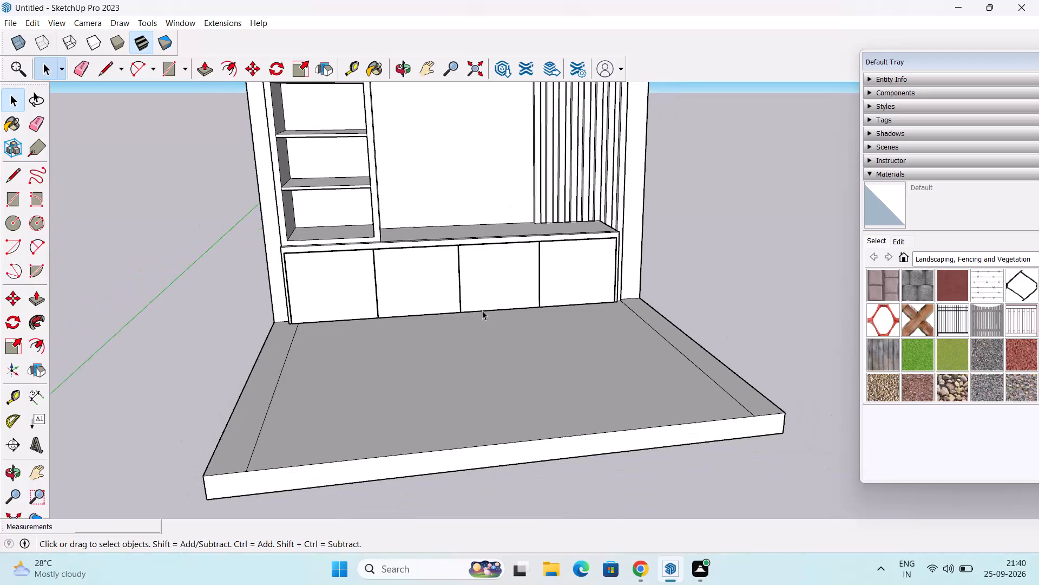
# Examine the whole unit from the front and side, including the cabinet front, shelved wall unit and strip-clad wall.
pyautogui.moveTo(479, 312); pyautogui.dragTo(420, 324, button='middle')
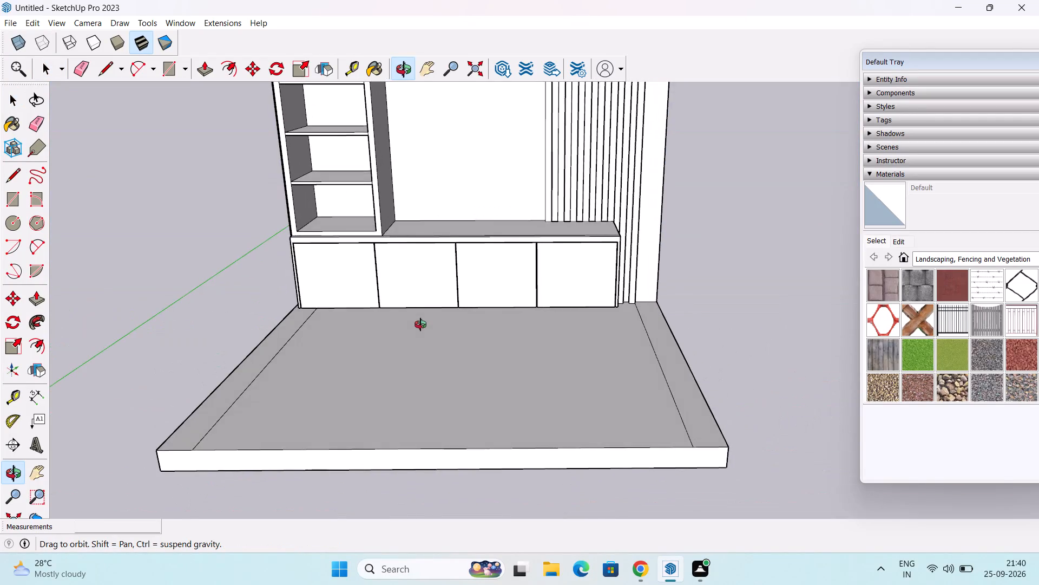
pyautogui.moveTo(420, 324); pyautogui.dragTo(328, 269, button='middle')
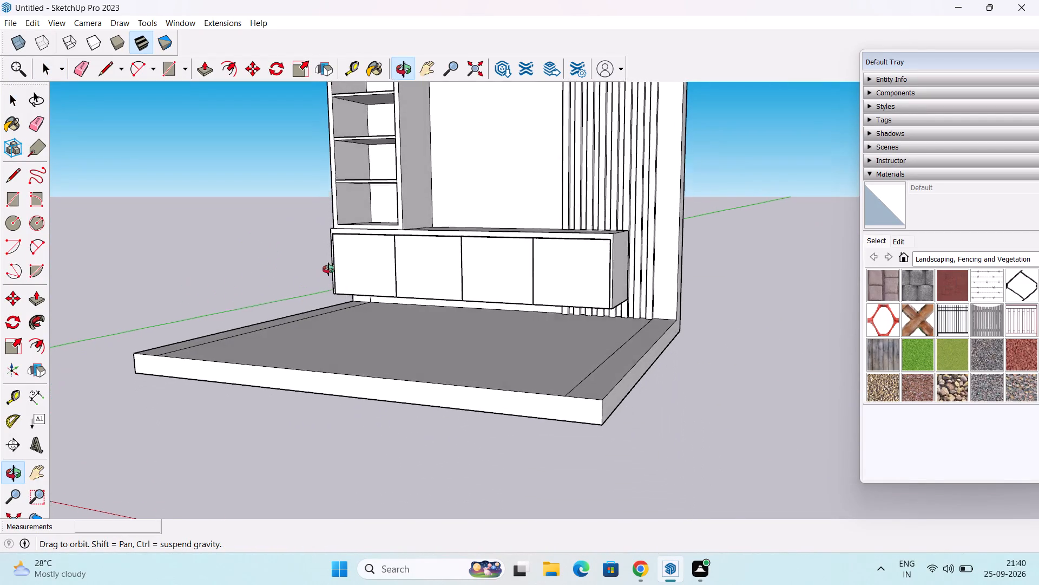
pyautogui.moveTo(328, 269); pyautogui.dragTo(409, 254, button='middle')
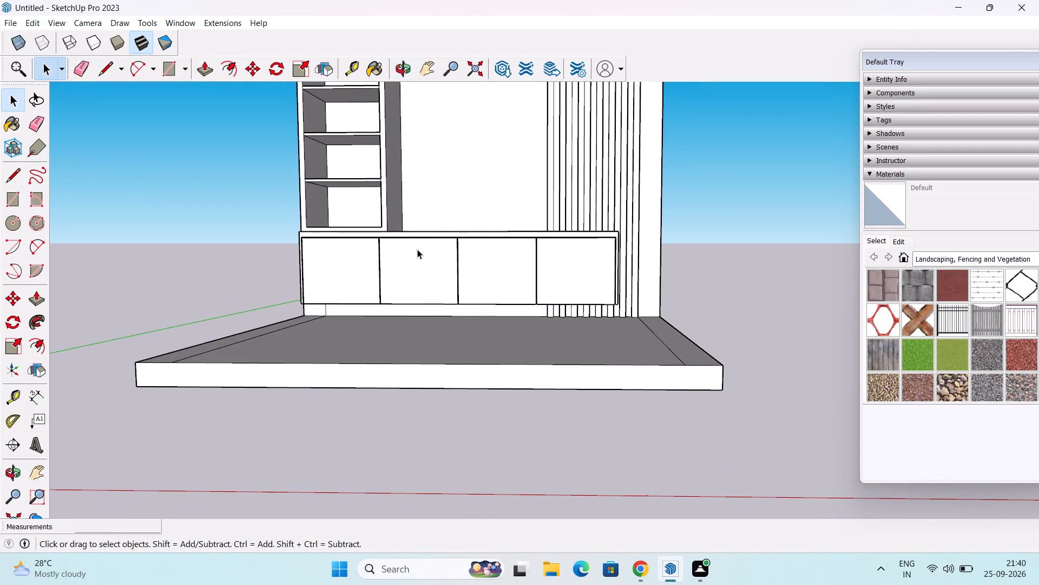
pyautogui.scroll(-2, 417, 249)
pyautogui.moveTo(417, 249); pyautogui.dragTo(395, 282, button='middle')
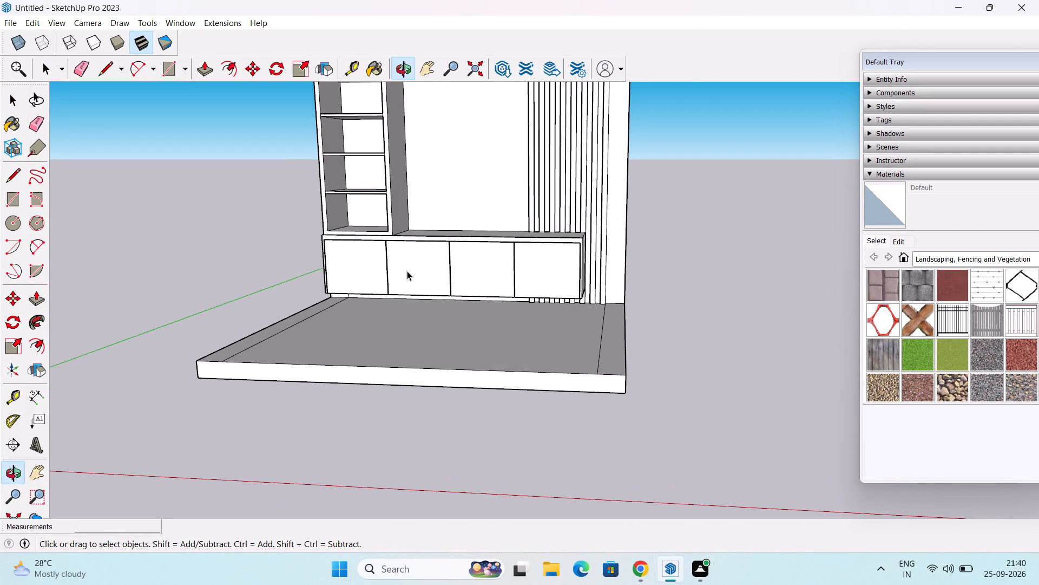
pyautogui.scroll(-3, 407, 271)
pyautogui.moveTo(407, 271); pyautogui.dragTo(385, 341, button='middle')
pyautogui.scroll(-2, 408, 315)
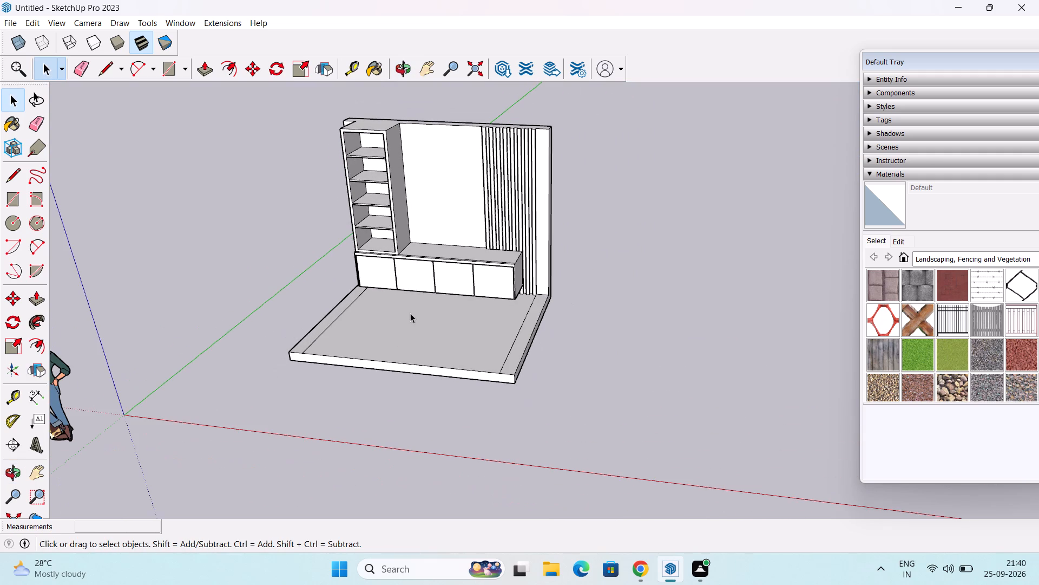
pyautogui.keyDown('shift'); pyautogui.moveTo(425, 292); pyautogui.dragTo(334, 419, button='middle'); pyautogui.keyUp('shift')
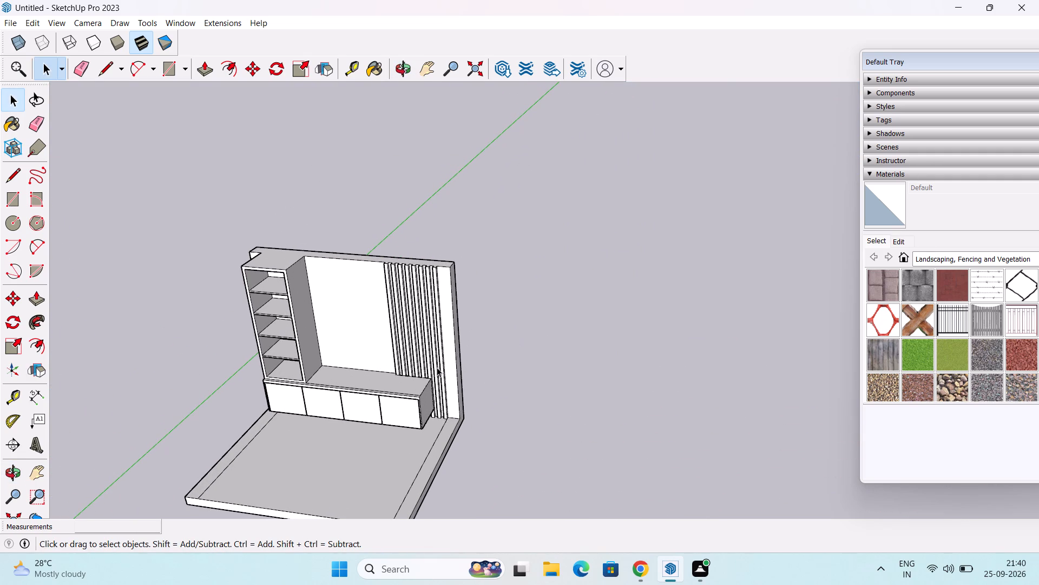
pyautogui.moveTo(346, 375); pyautogui.dragTo(236, 313, button='middle')
pyautogui.scroll(1, 323, 333)
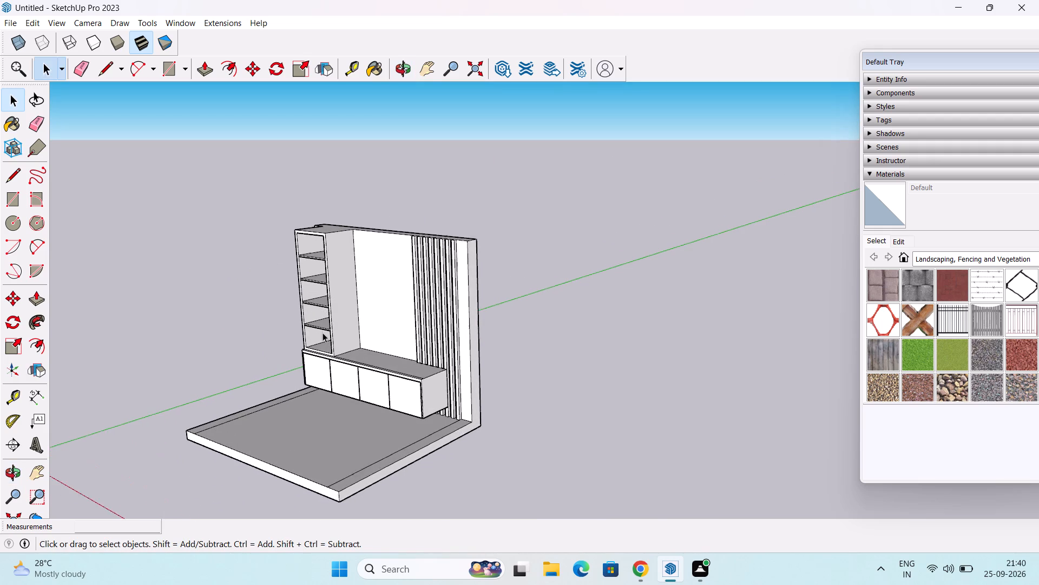
pyautogui.scroll(1, 323, 333)
pyautogui.moveTo(325, 322); pyautogui.dragTo(278, 341, button='middle')
pyautogui.scroll(4, 383, 268)
# Draw a thin shelf-profile rectangle about 1 1/4" high and 2' deep across the upper side face of the shelved wall unit.
pyautogui.click(12, 203)
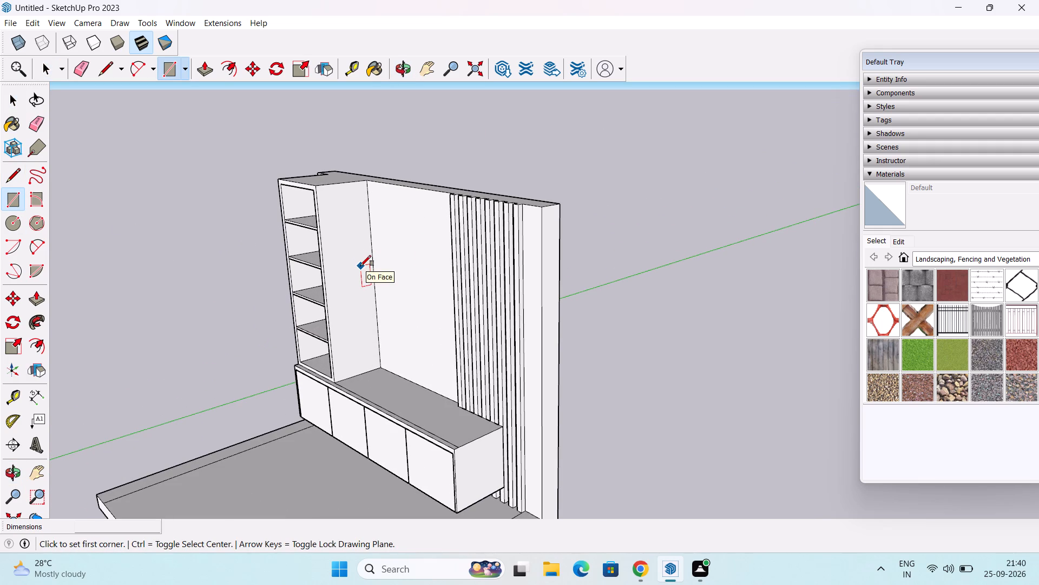
pyautogui.scroll(-4, 360, 261)
pyautogui.moveTo(361, 255); pyautogui.dragTo(372, 254, button='middle')
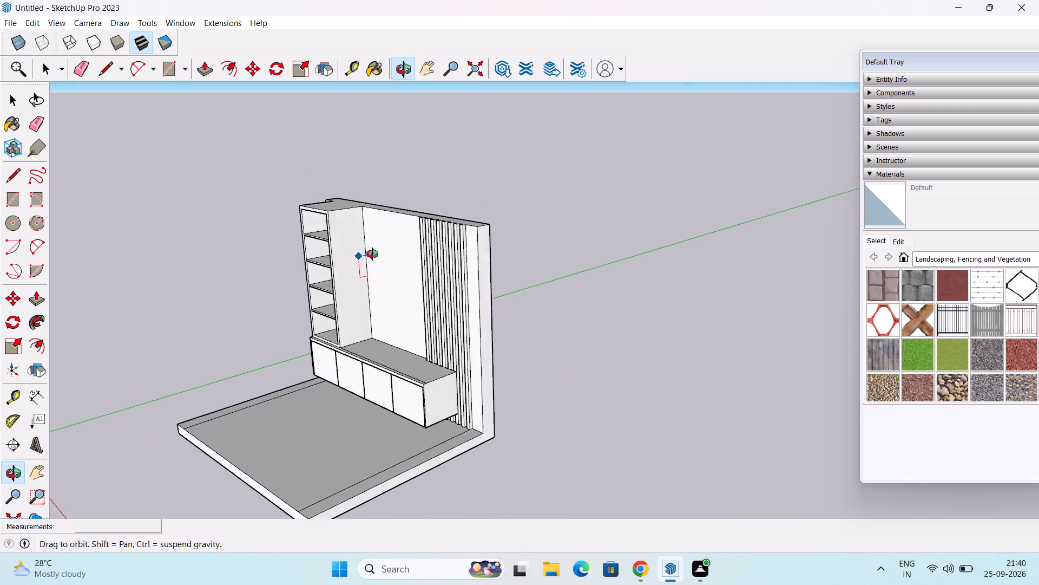
pyautogui.moveTo(372, 254); pyautogui.dragTo(420, 316, button='middle')
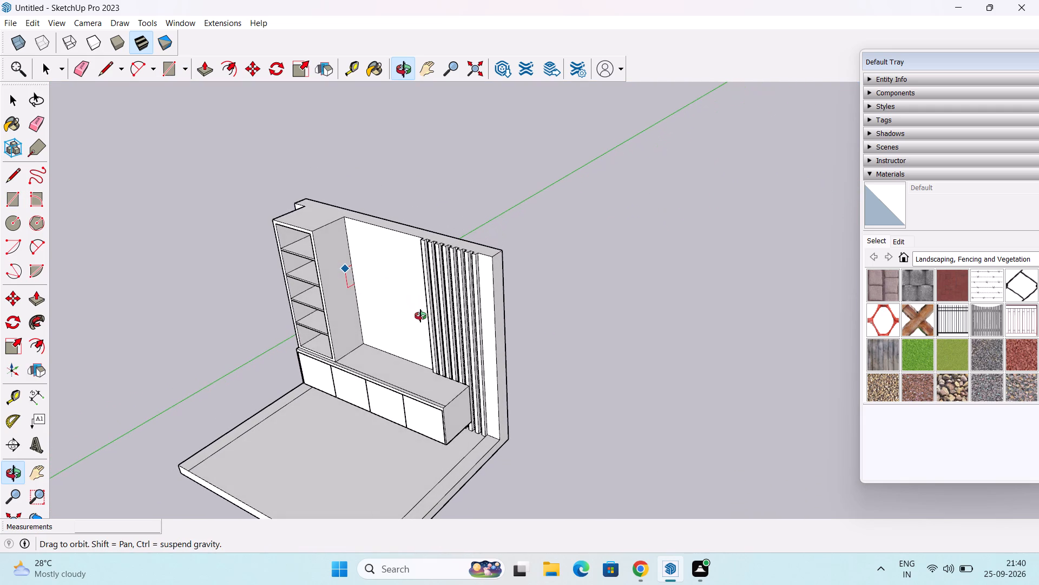
pyautogui.moveTo(420, 316); pyautogui.dragTo(405, 329, button='middle')
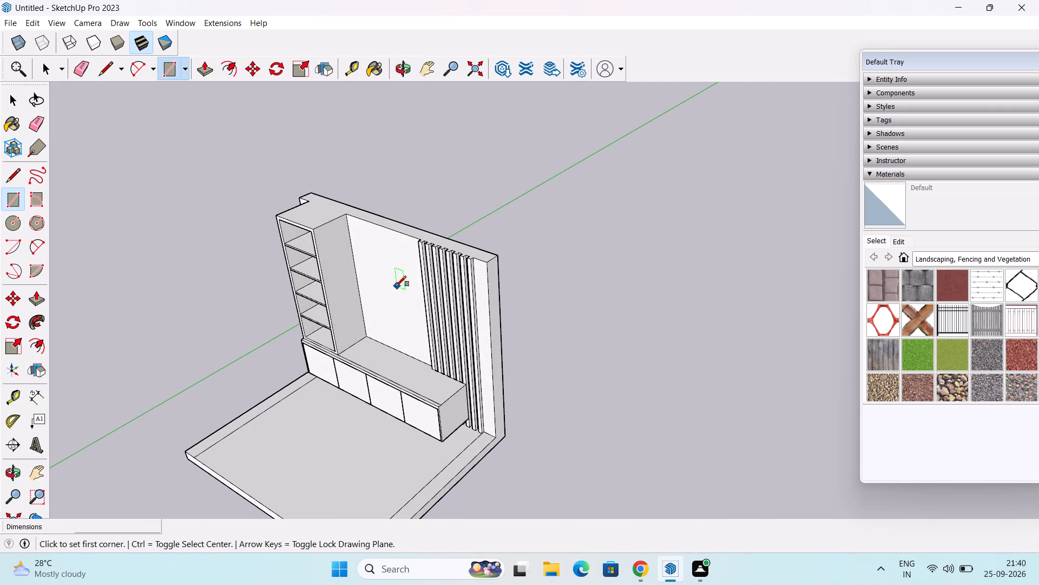
pyautogui.scroll(5, 359, 283)
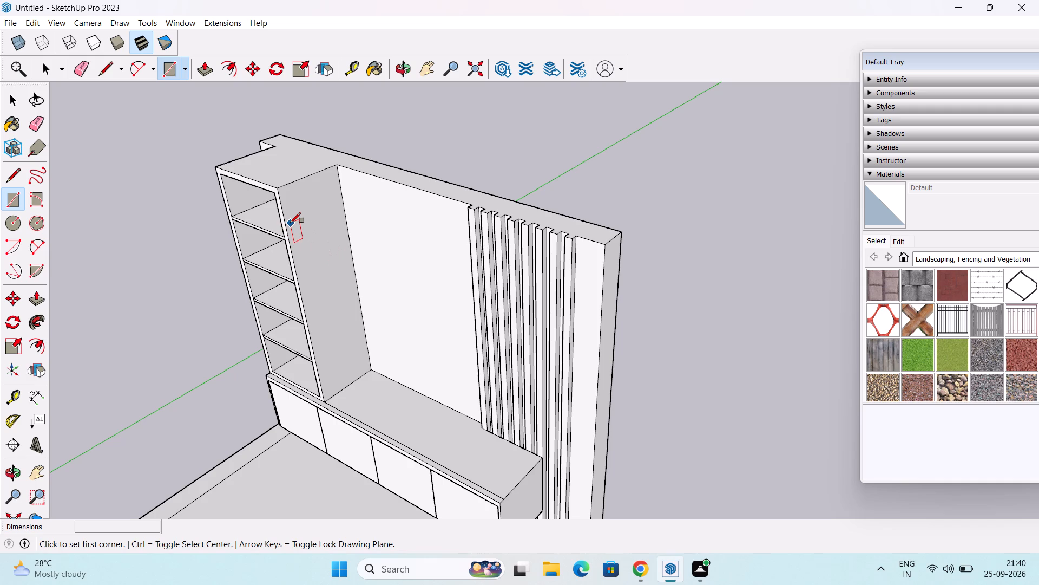
pyautogui.moveTo(290, 223); pyautogui.dragTo(284, 231, button='middle')
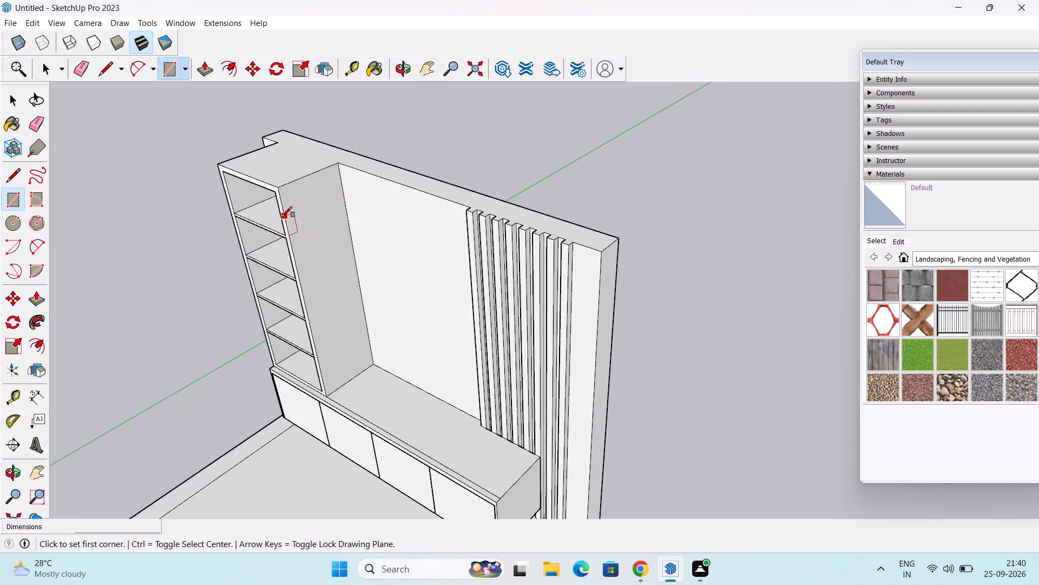
pyautogui.click(286, 220)
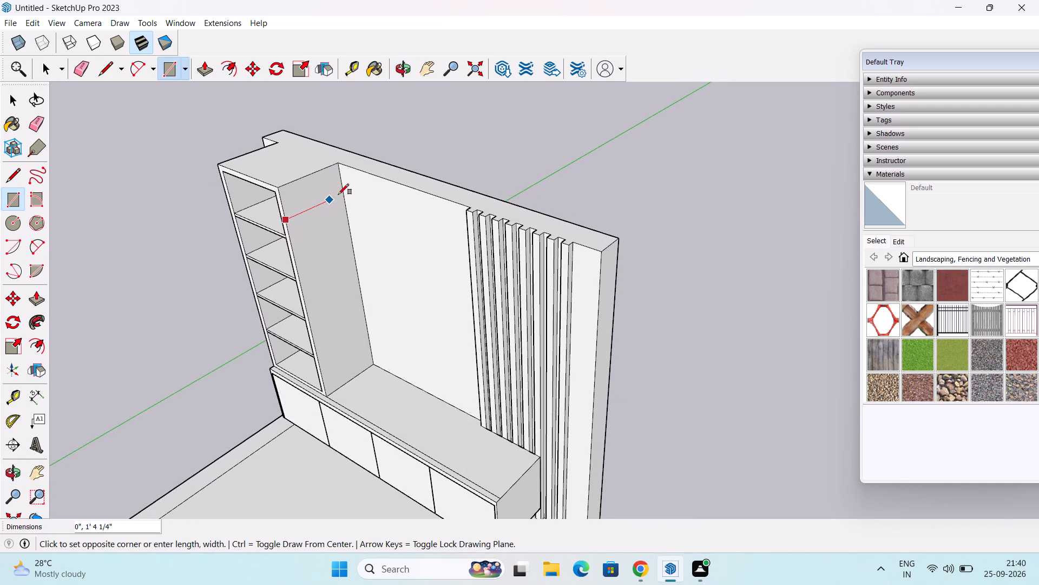
pyautogui.click(343, 192)
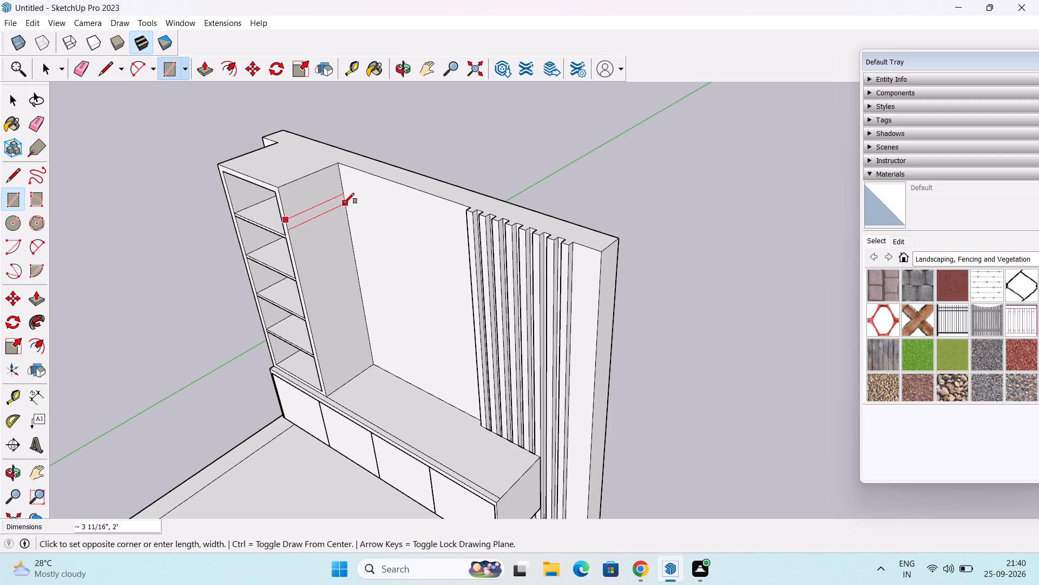
pyautogui.scroll(12, 344, 204)
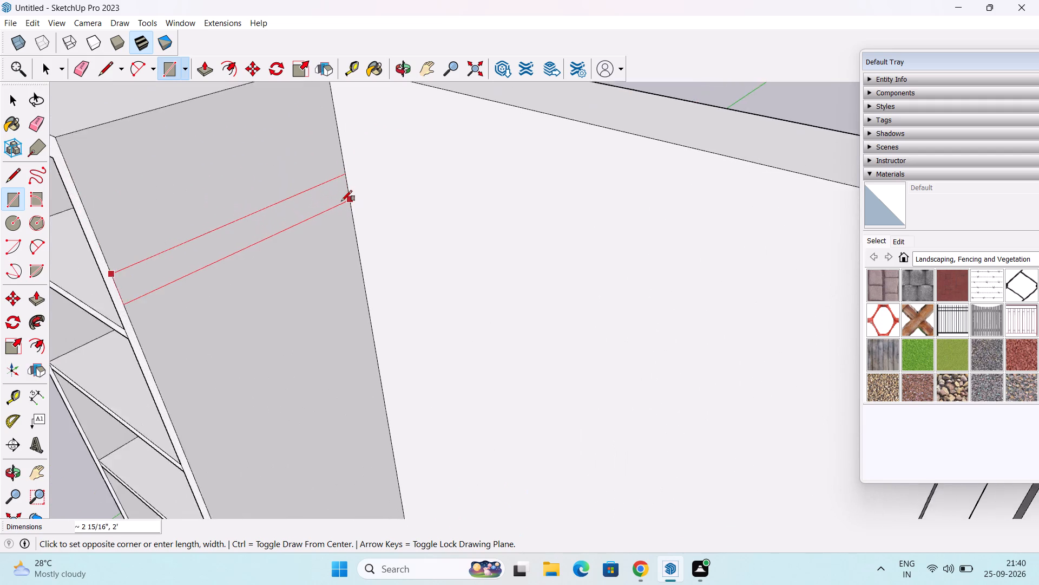
pyautogui.scroll(2, 341, 201)
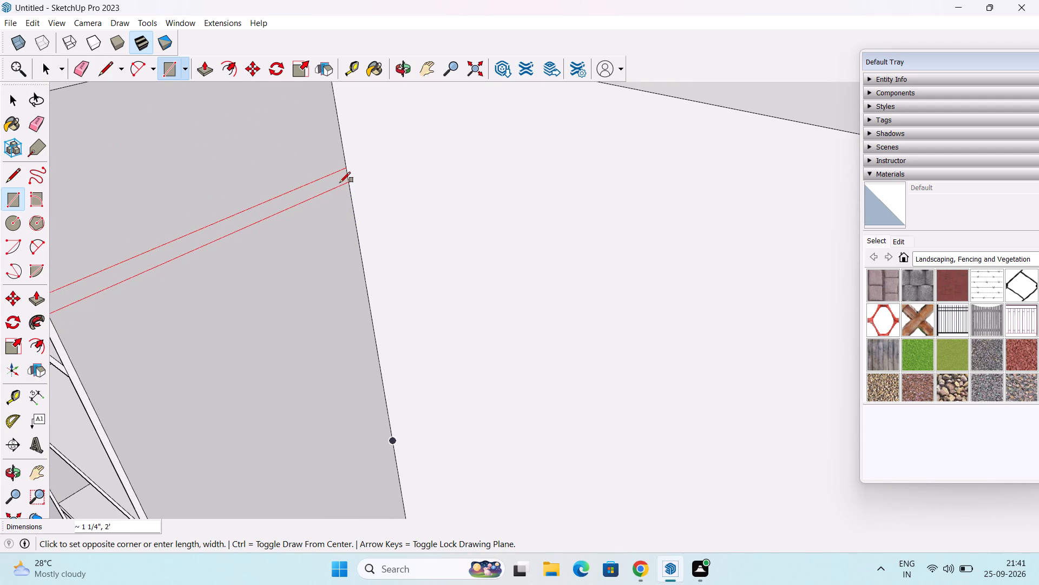
pyautogui.click(340, 181)
pyautogui.scroll(-11, 310, 273)
pyautogui.press('space')
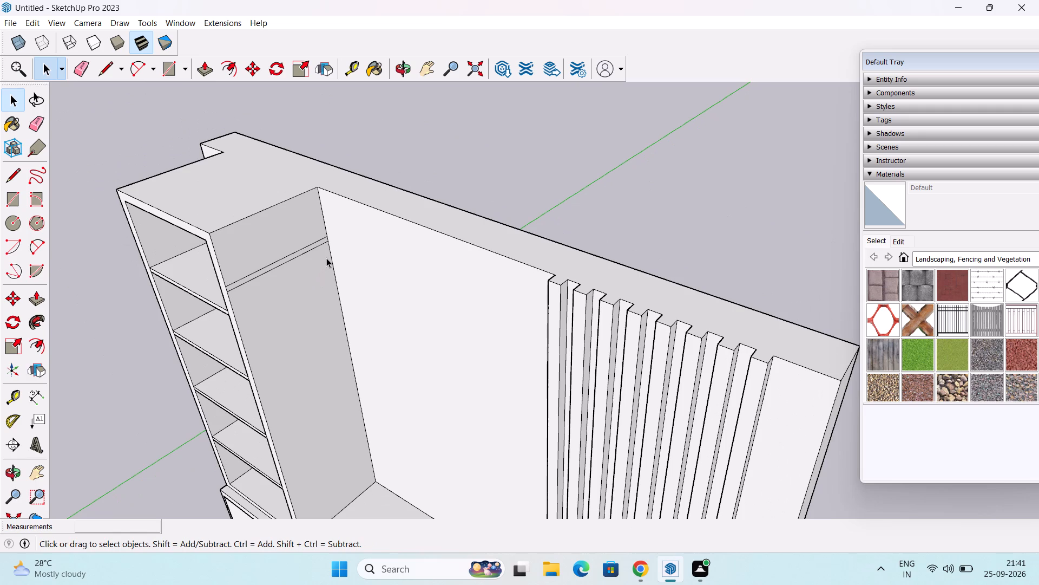
# Push/Pull the thin profile 4' 10 1/8" along the back wall to form a long shelf reaching the vertical strips.
pyautogui.press('p')
pyautogui.click(273, 265)
pyautogui.scroll(-3, 506, 349)
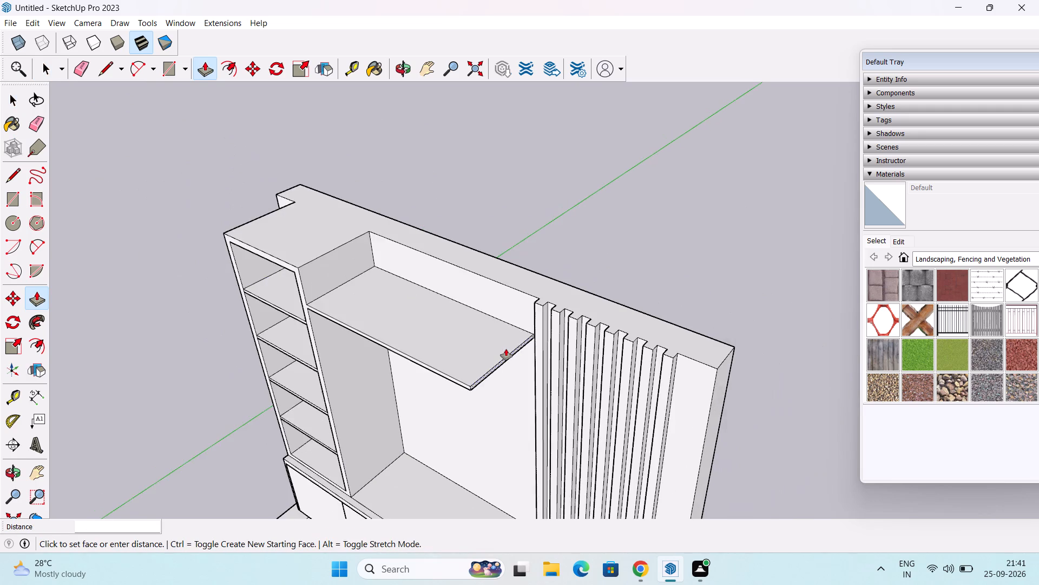
pyautogui.scroll(-4, 506, 349)
pyautogui.moveTo(506, 346); pyautogui.dragTo(632, 311, button='middle')
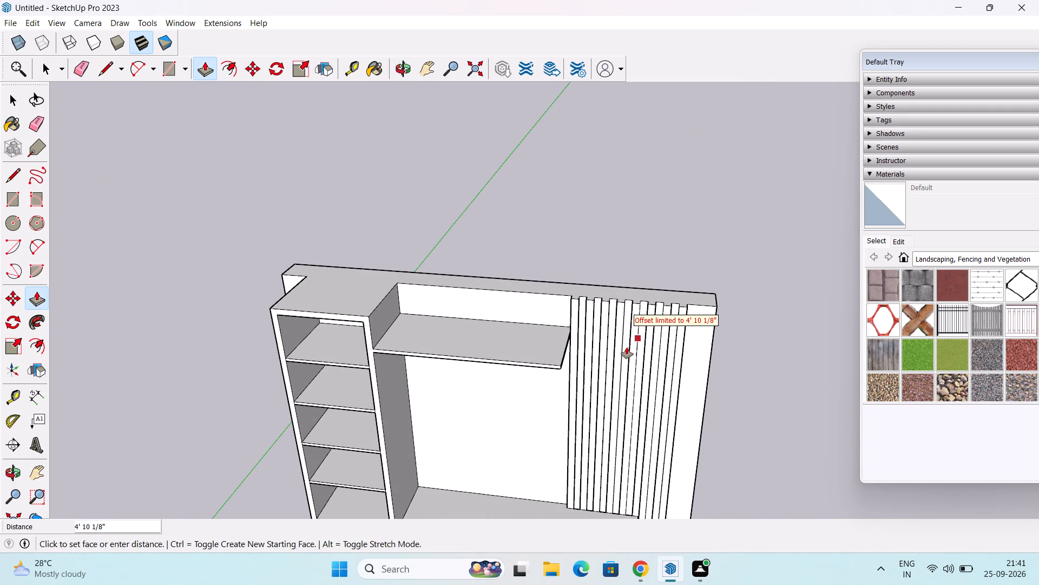
pyautogui.click(598, 352)
# Extend the long shelf's free end by 2' 2 3/16" across the strips, in line with the base cabinet's end.
pyautogui.scroll(2, 565, 353)
pyautogui.moveTo(565, 349); pyautogui.dragTo(452, 344, button='middle')
pyautogui.click(532, 350)
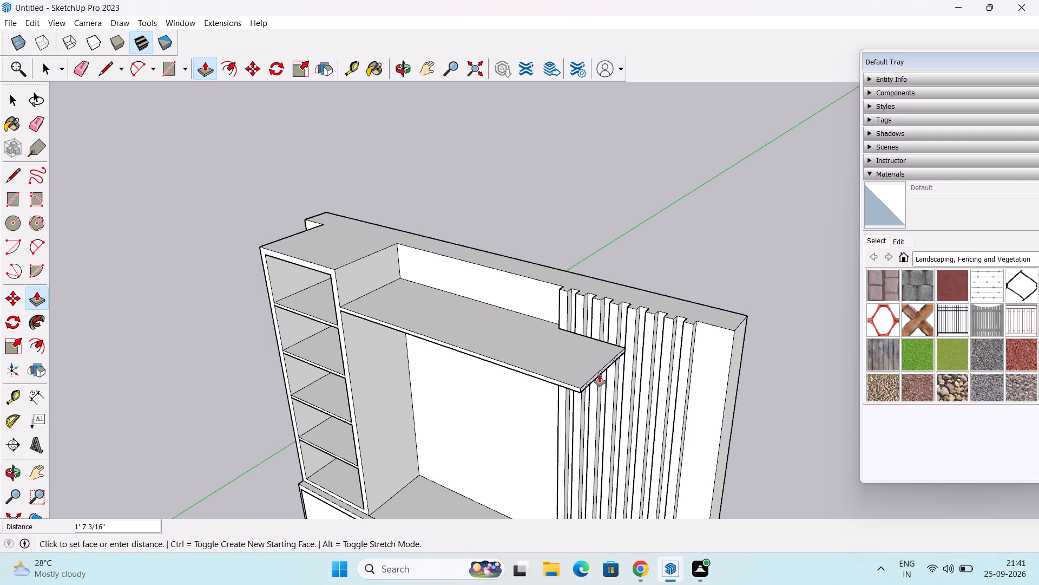
pyautogui.scroll(-1, 600, 375)
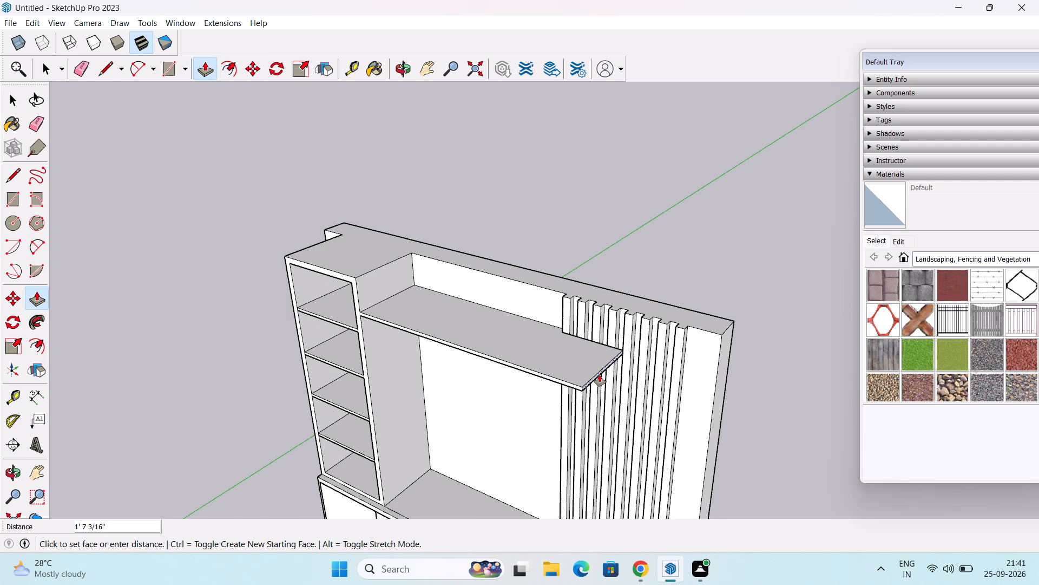
pyautogui.moveTo(600, 375); pyautogui.dragTo(623, 342, button='middle')
pyautogui.keyDown('shift'); pyautogui.moveTo(623, 342); pyautogui.dragTo(639, 216, button='middle'); pyautogui.keyUp('shift')
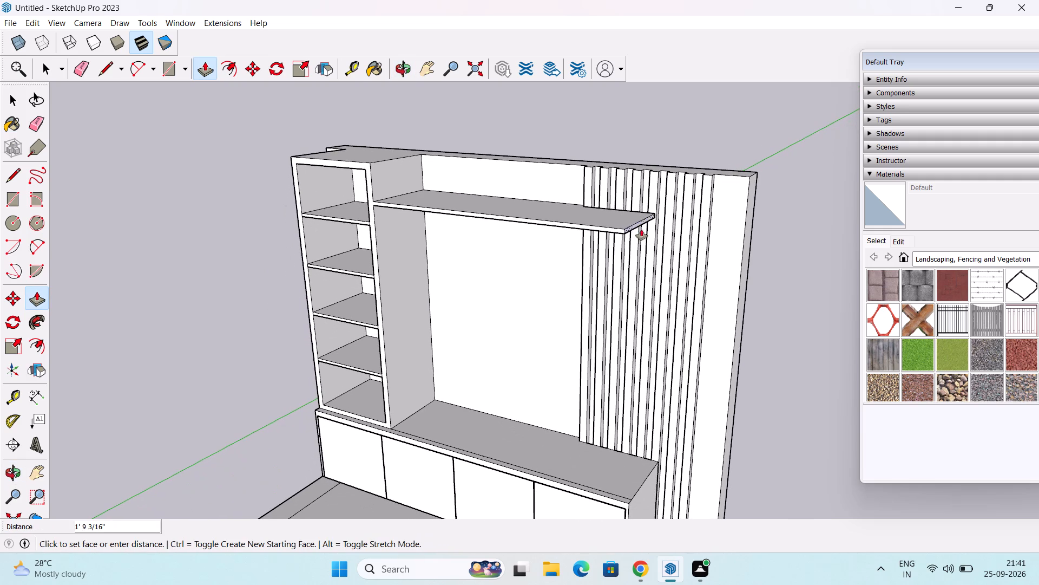
pyautogui.click(648, 478)
# Examine the long upper shelf from the front and below against the wall unit, strips and base cabinet.
pyautogui.scroll(-1, 629, 453)
pyautogui.moveTo(640, 424); pyautogui.dragTo(794, 319, button='middle')
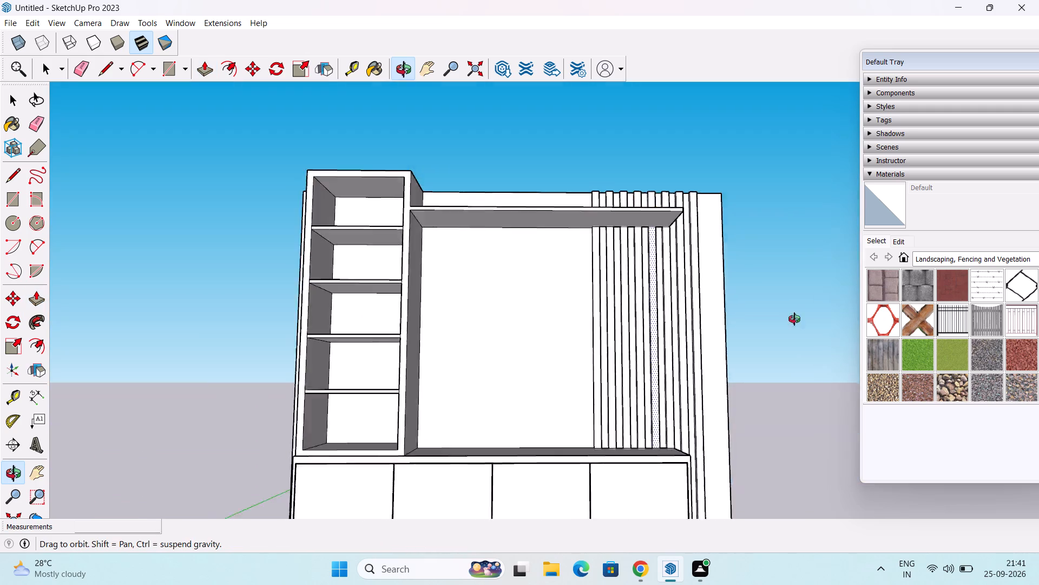
pyautogui.moveTo(794, 319); pyautogui.dragTo(795, 370, button='middle')
pyautogui.scroll(-2, 666, 352)
pyautogui.moveTo(666, 348); pyautogui.dragTo(528, 339, button='middle')
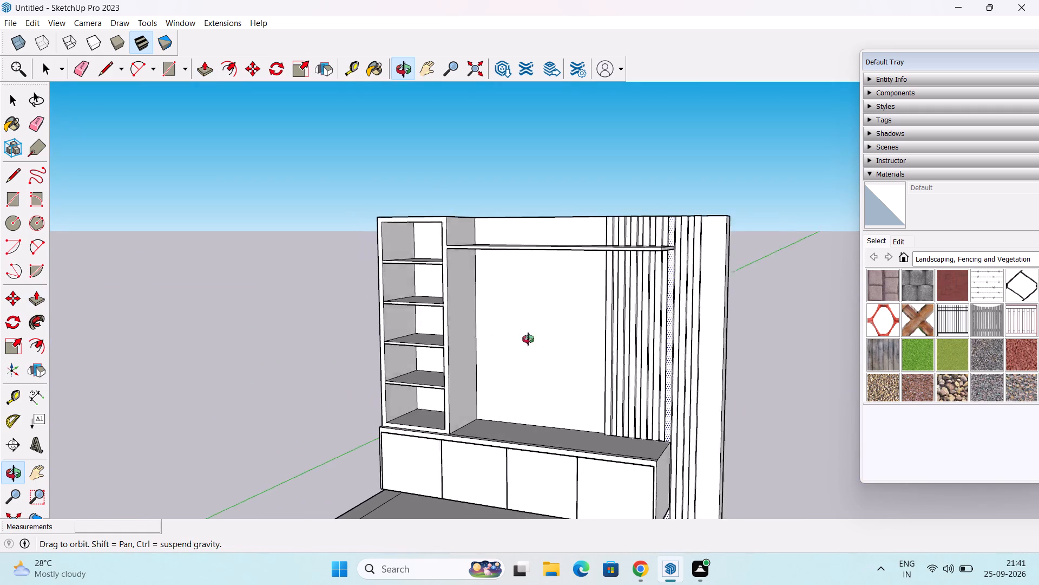
pyautogui.moveTo(528, 339); pyautogui.dragTo(431, 326, button='middle')
pyautogui.scroll(2, 463, 341)
pyautogui.press('space')
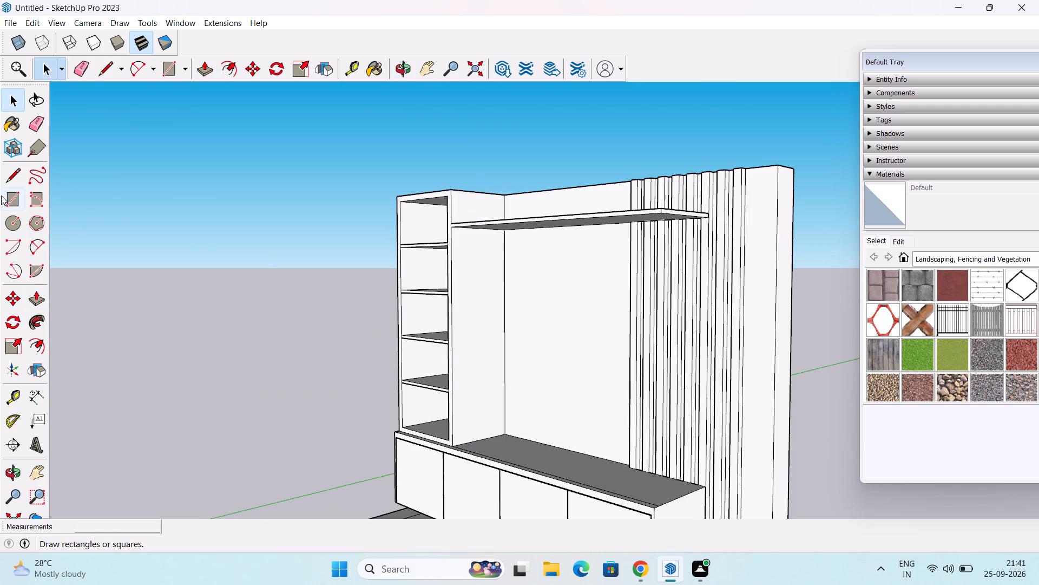
# Draw a thin upright rectangle about 3' 9 1/8" high and 13/16" wide on the wall unit's inner side face, below the long shelf.
pyautogui.click(11, 199)
pyautogui.scroll(-1, 420, 292)
pyautogui.moveTo(470, 315); pyautogui.dragTo(404, 332, button='middle')
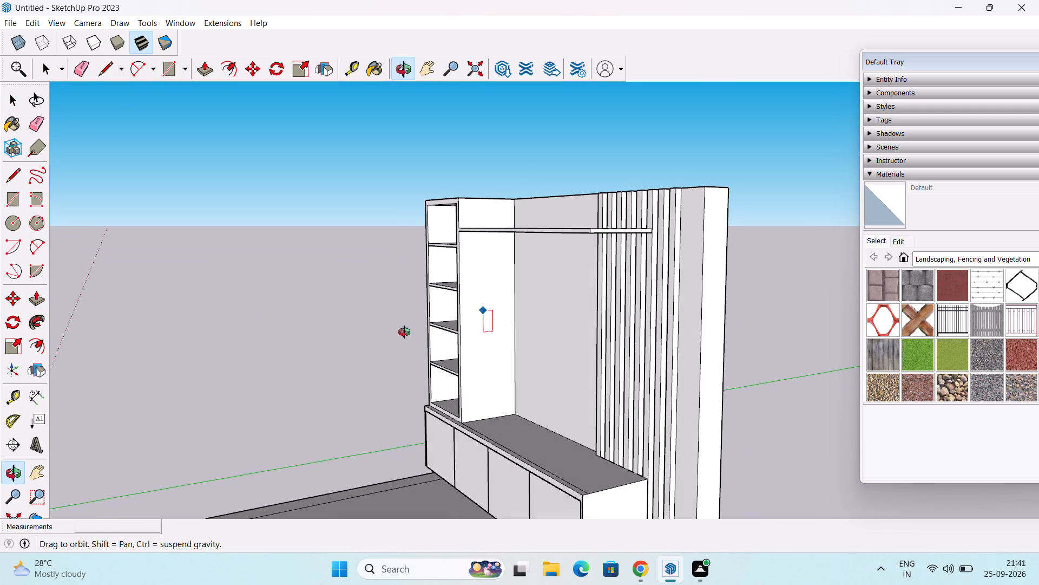
pyautogui.moveTo(404, 332); pyautogui.dragTo(391, 329, button='middle')
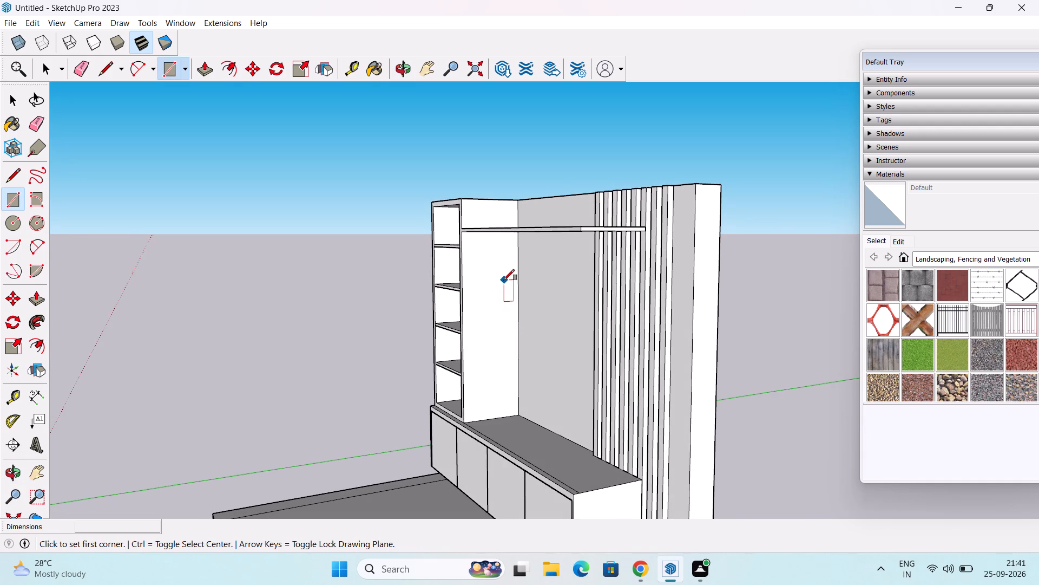
pyautogui.scroll(1, 504, 280)
pyautogui.keyDown('shift'); pyautogui.moveTo(504, 280); pyautogui.dragTo(500, 278, button='middle'); pyautogui.keyUp('shift')
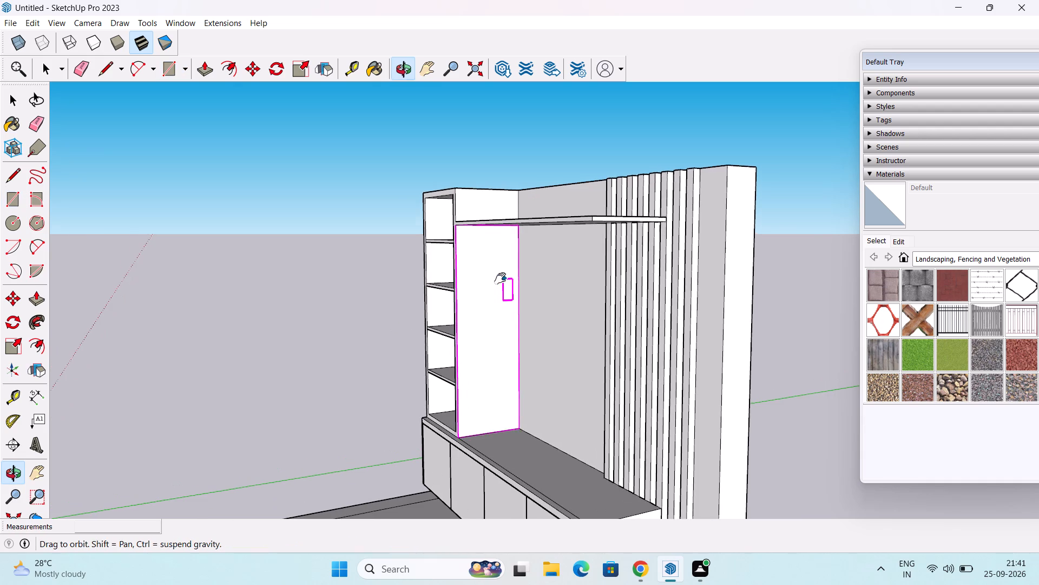
pyautogui.keyDown('shift'); pyautogui.moveTo(500, 278); pyautogui.dragTo(484, 275, button='middle'); pyautogui.keyUp('shift')
pyautogui.scroll(2, 484, 277)
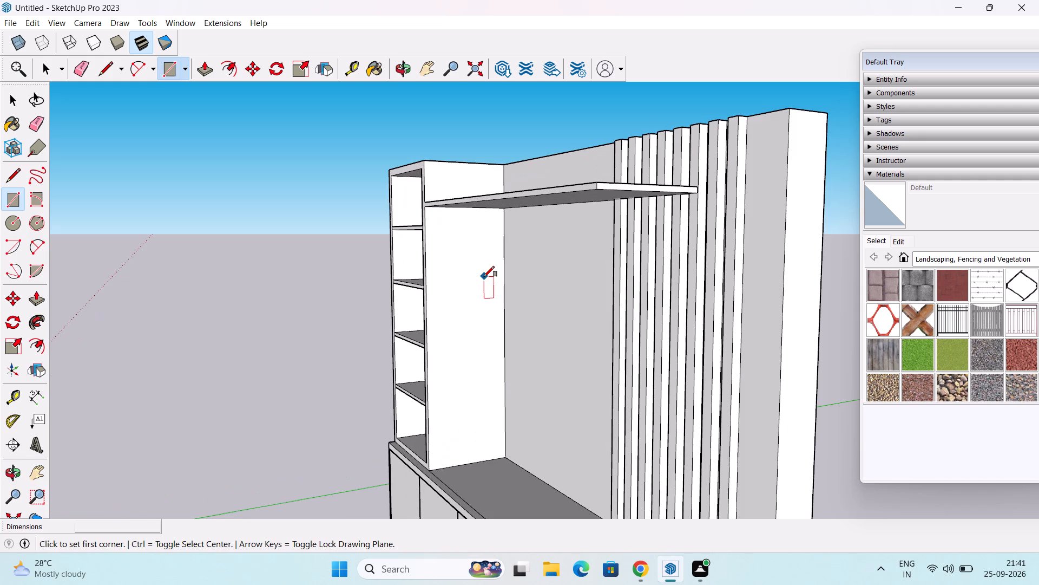
pyautogui.moveTo(484, 277); pyautogui.dragTo(475, 238, button='middle')
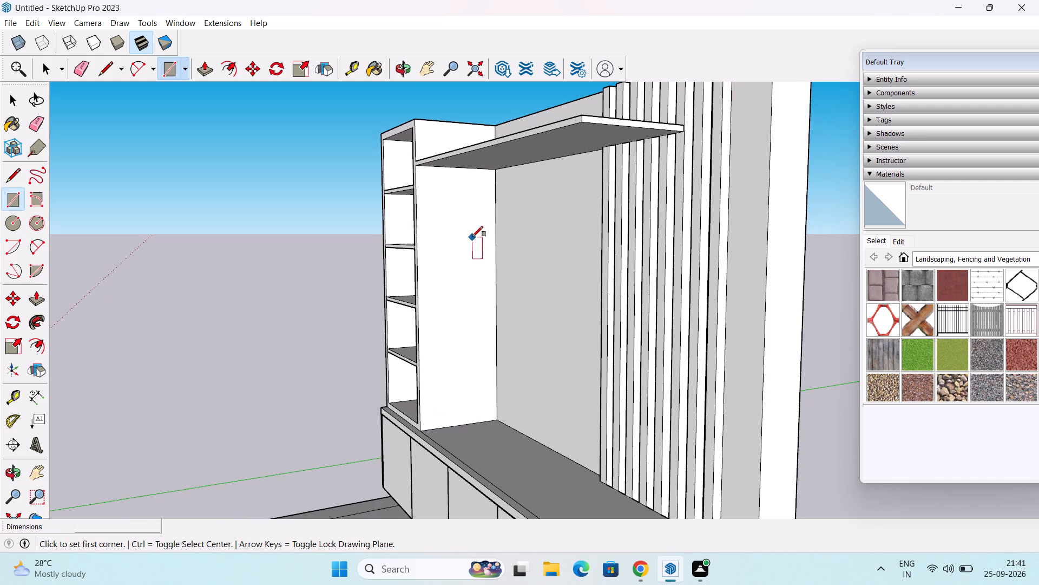
pyautogui.moveTo(472, 234); pyautogui.dragTo(474, 264, button='middle')
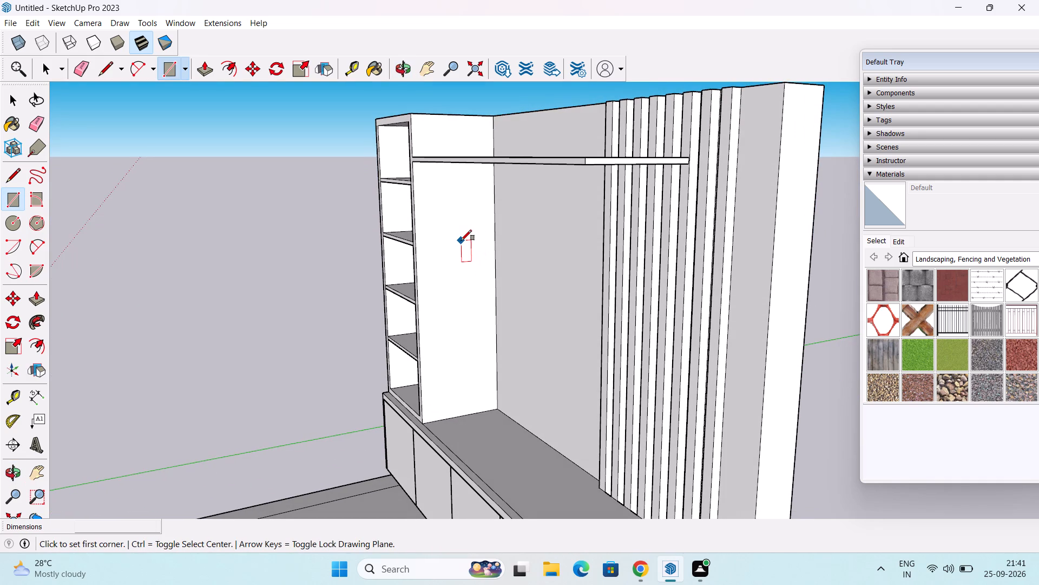
pyautogui.keyDown('shift'); pyautogui.moveTo(461, 240); pyautogui.dragTo(426, 242, button='middle'); pyautogui.keyUp('shift')
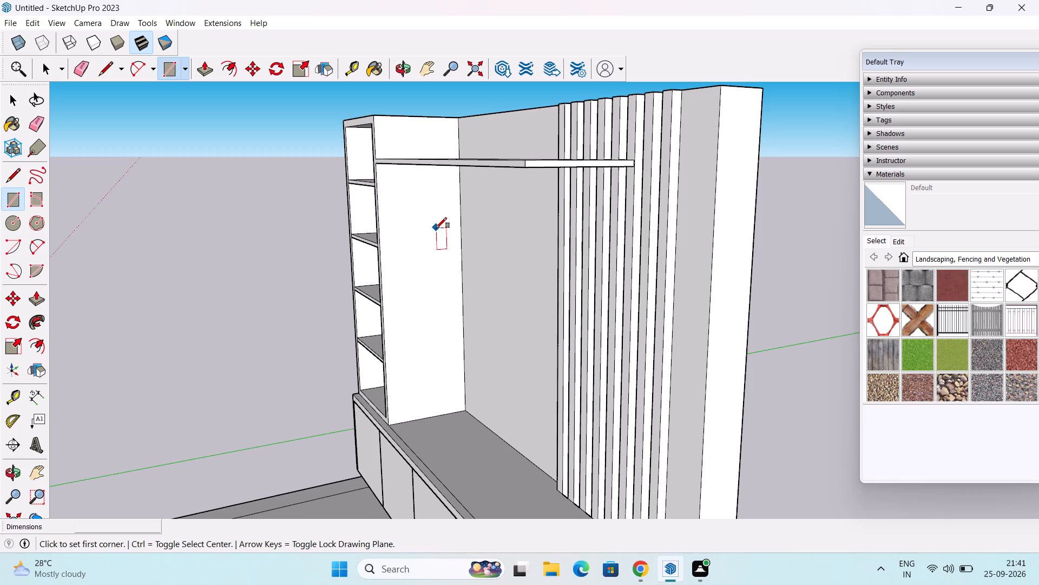
pyautogui.click(435, 228)
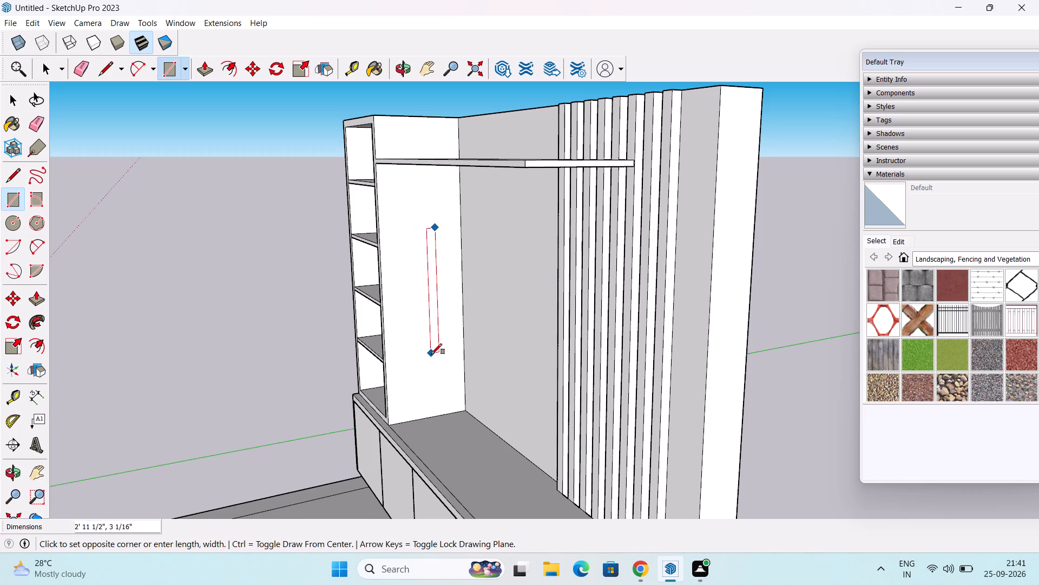
pyautogui.scroll(4, 430, 381)
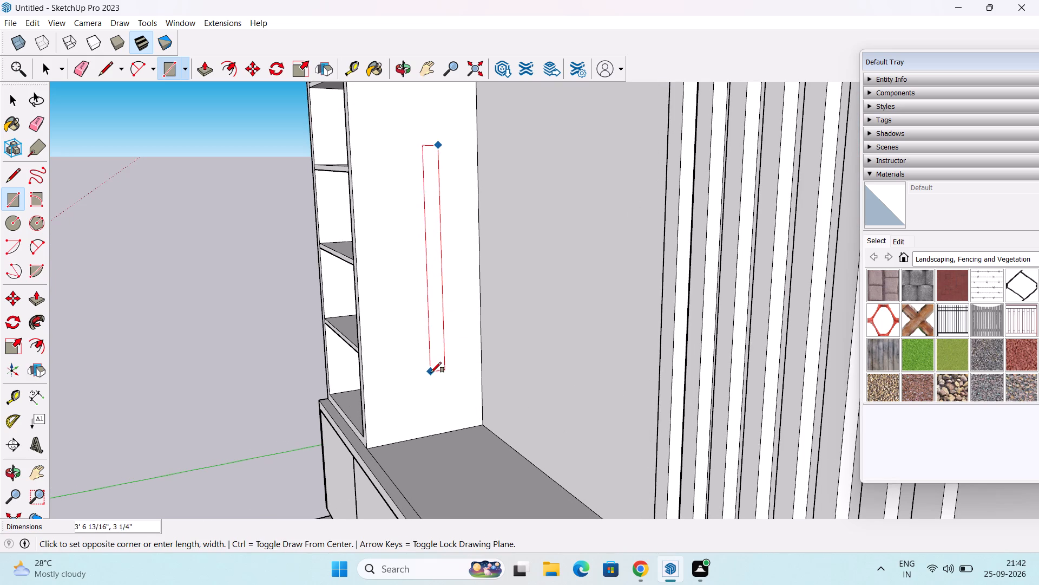
pyautogui.scroll(3, 438, 392)
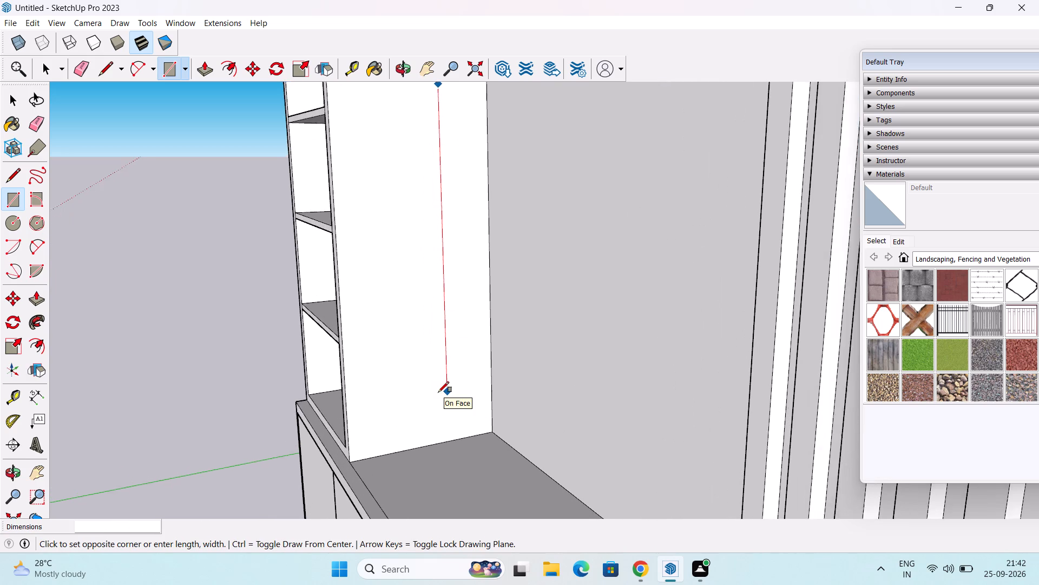
pyautogui.scroll(5, 438, 392)
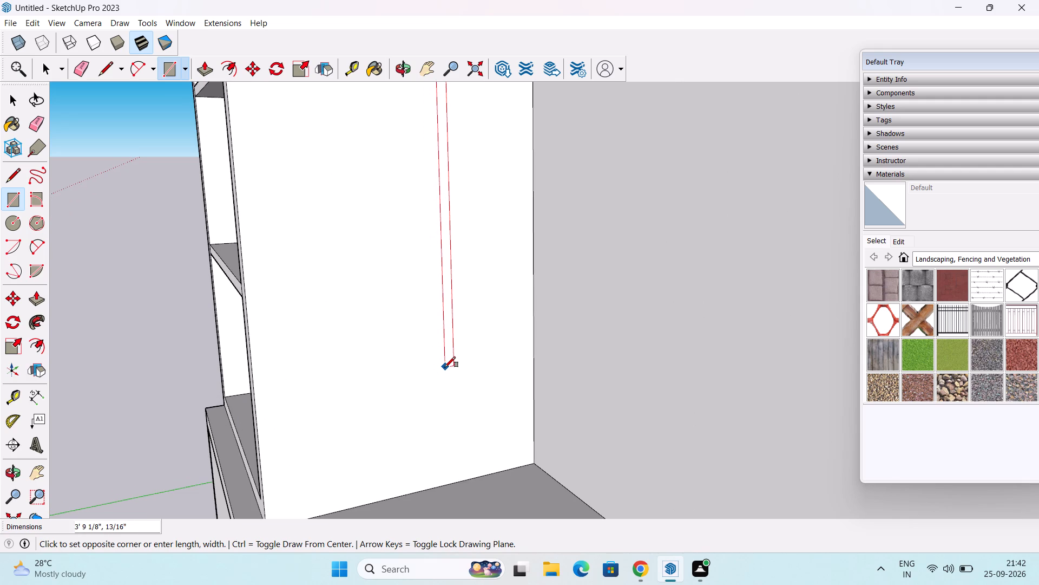
pyautogui.click(445, 367)
pyautogui.press('space')
# Push/Pull the thin upright rectangle 7' 5/16" along the back wall to form a TV-like panel reaching across the vertical strips.
pyautogui.press('p')
pyautogui.click(445, 316)
pyautogui.scroll(-3, 511, 353)
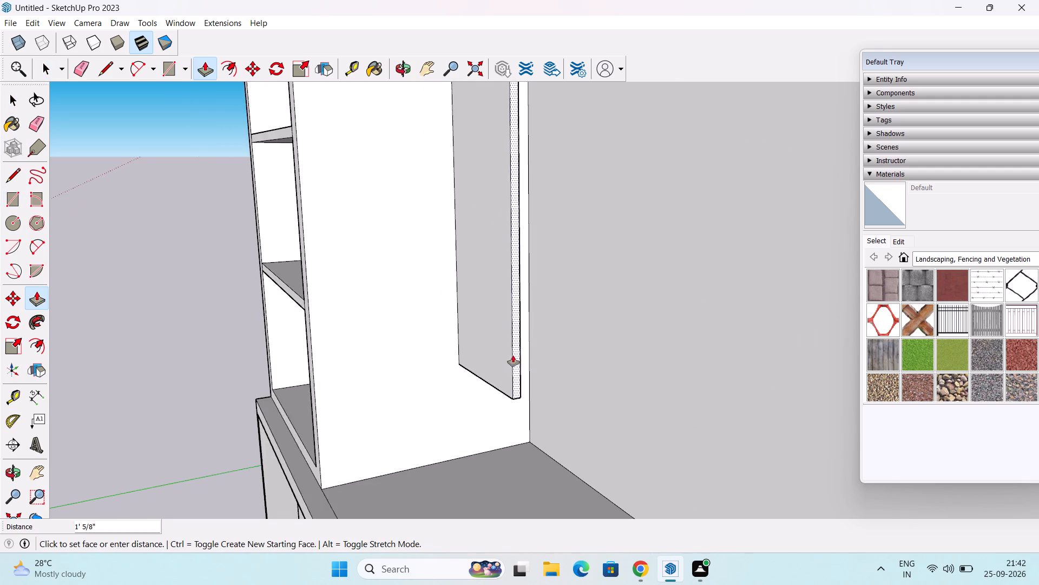
pyautogui.scroll(-11, 513, 355)
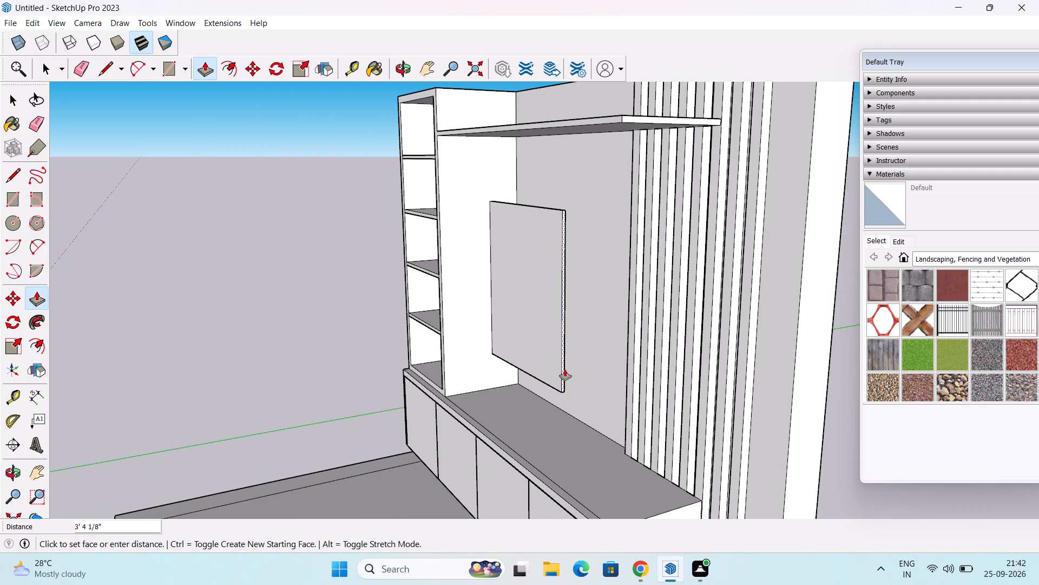
pyautogui.moveTo(565, 369); pyautogui.dragTo(789, 374, button='middle')
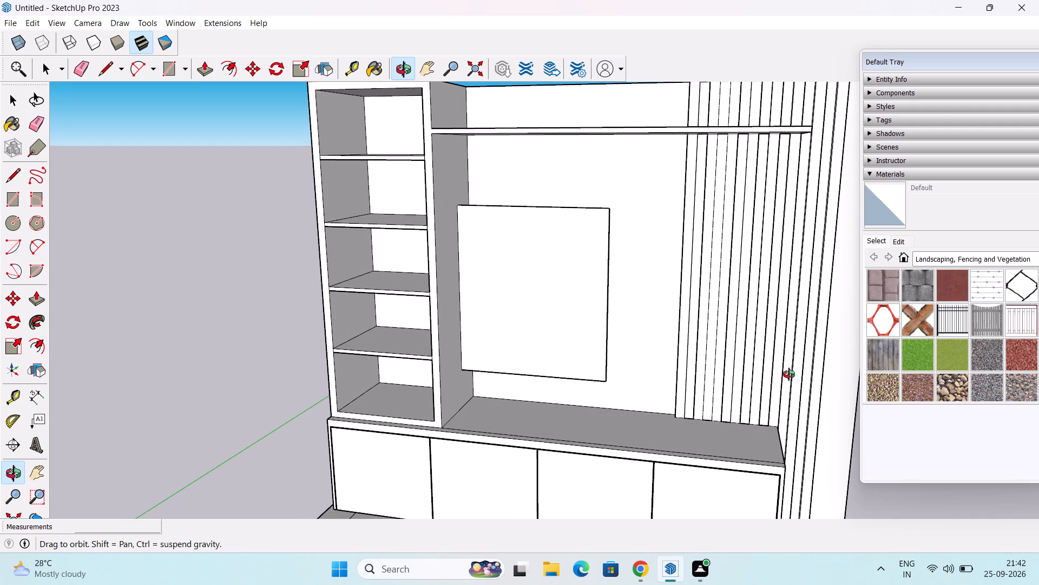
pyautogui.moveTo(789, 374); pyautogui.dragTo(601, 375, button='middle')
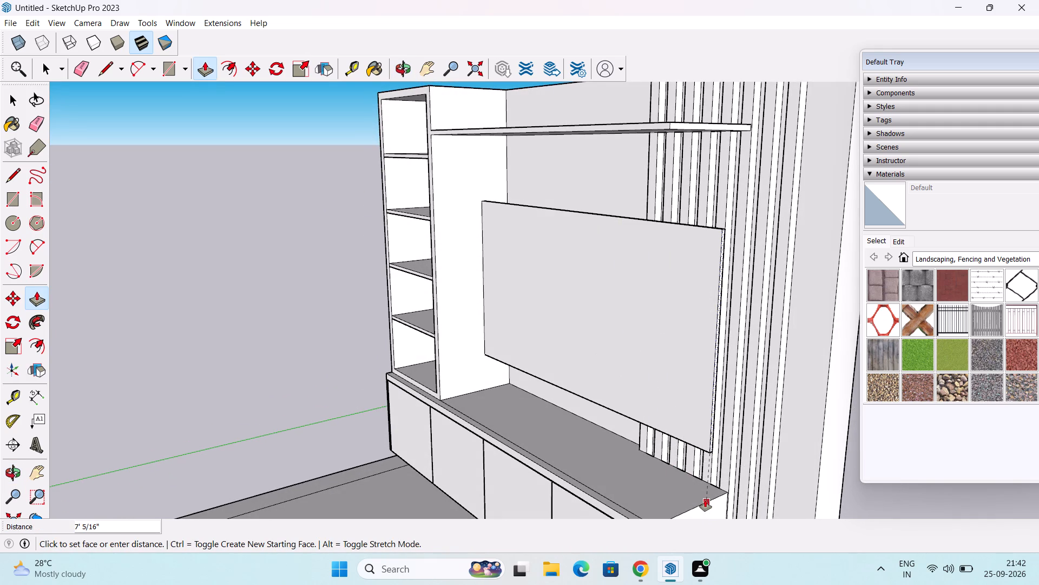
pyautogui.click(705, 500)
pyautogui.scroll(-2, 616, 451)
pyautogui.moveTo(629, 400); pyautogui.dragTo(707, 386, button='middle')
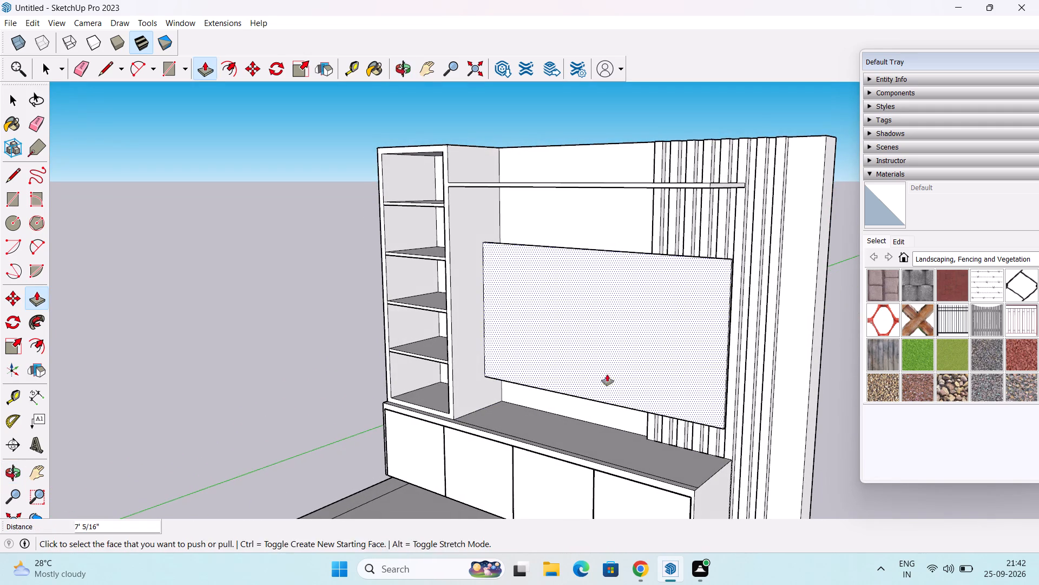
pyautogui.press('space')
# Examine the new panel from the front, below and above against the long shelf, strips and base cabinet.
pyautogui.scroll(-3, 599, 369)
pyautogui.moveTo(600, 365); pyautogui.dragTo(687, 334, button='middle')
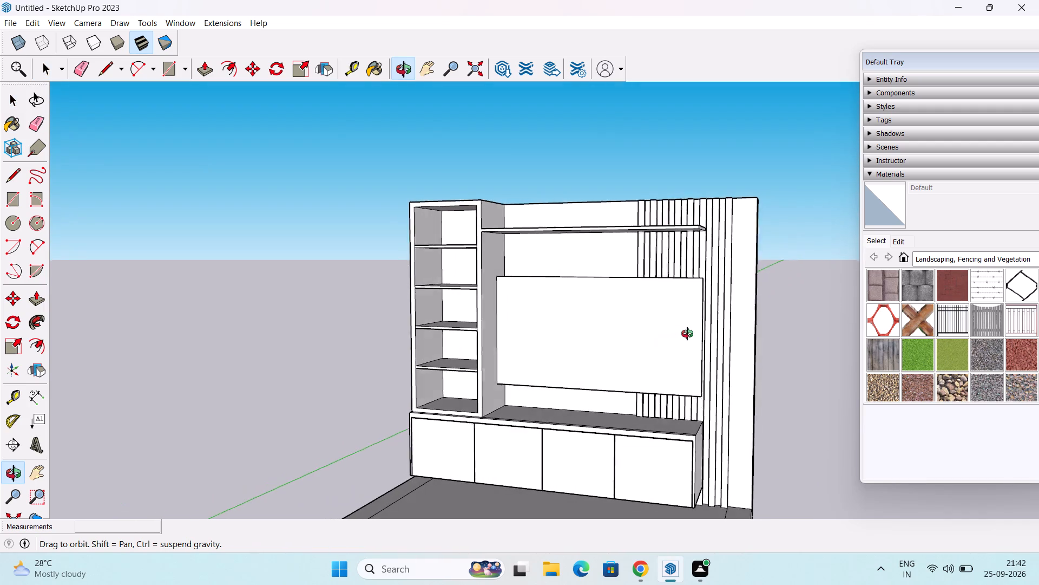
pyautogui.moveTo(687, 334); pyautogui.dragTo(704, 329, button='middle')
pyautogui.scroll(-1, 624, 375)
pyautogui.moveTo(626, 370); pyautogui.dragTo(666, 309, button='middle')
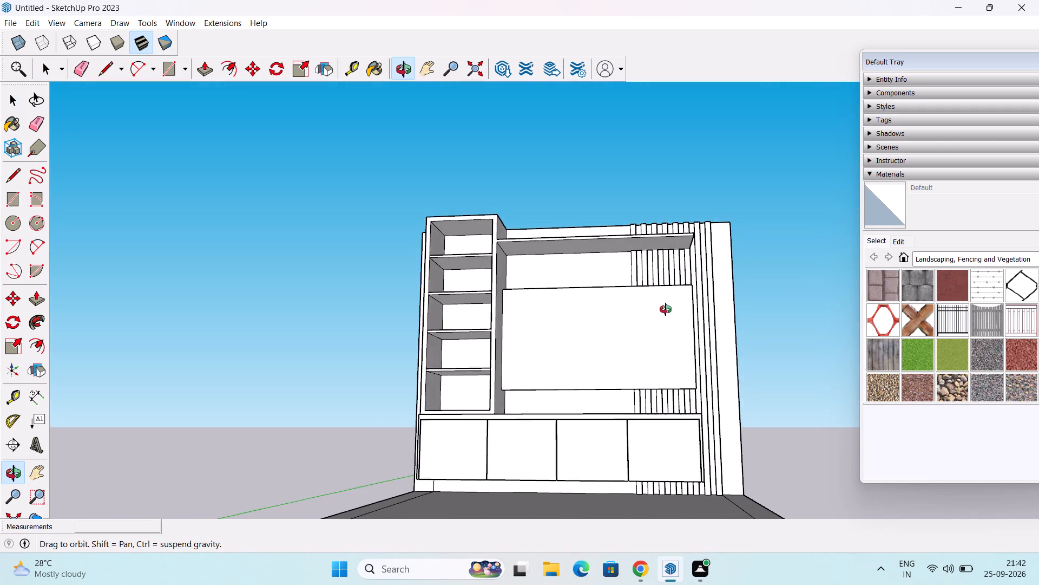
pyautogui.moveTo(666, 309); pyautogui.dragTo(668, 346, button='middle')
pyautogui.scroll(-1, 674, 339)
pyautogui.moveTo(674, 339); pyautogui.dragTo(631, 383, button='middle')
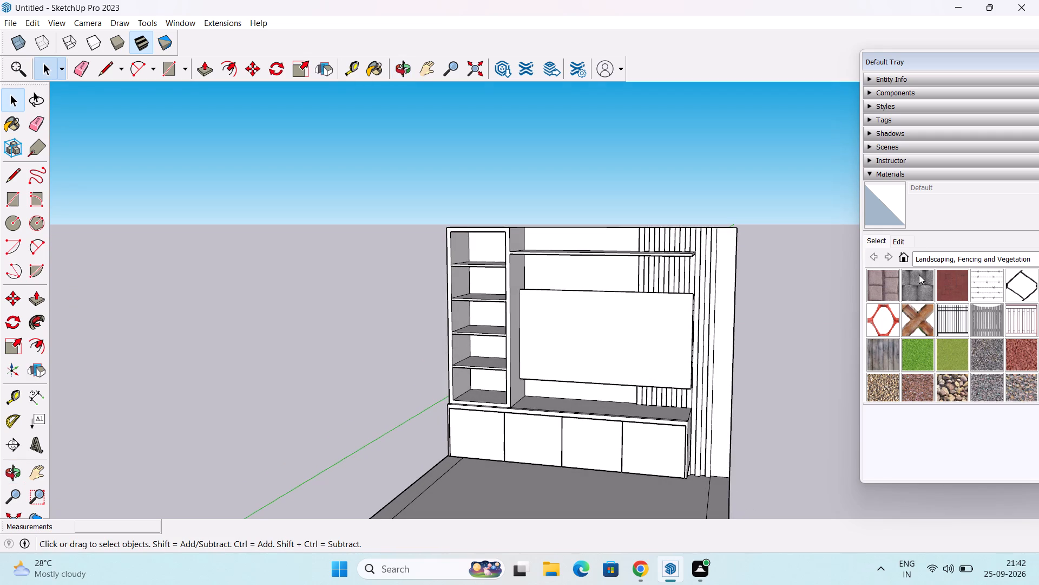
# Paint the top shelf compartment's back and side faces and the second compartment's back with 0132_LightGray from the Colors-Named collection.
pyautogui.click(944, 262)
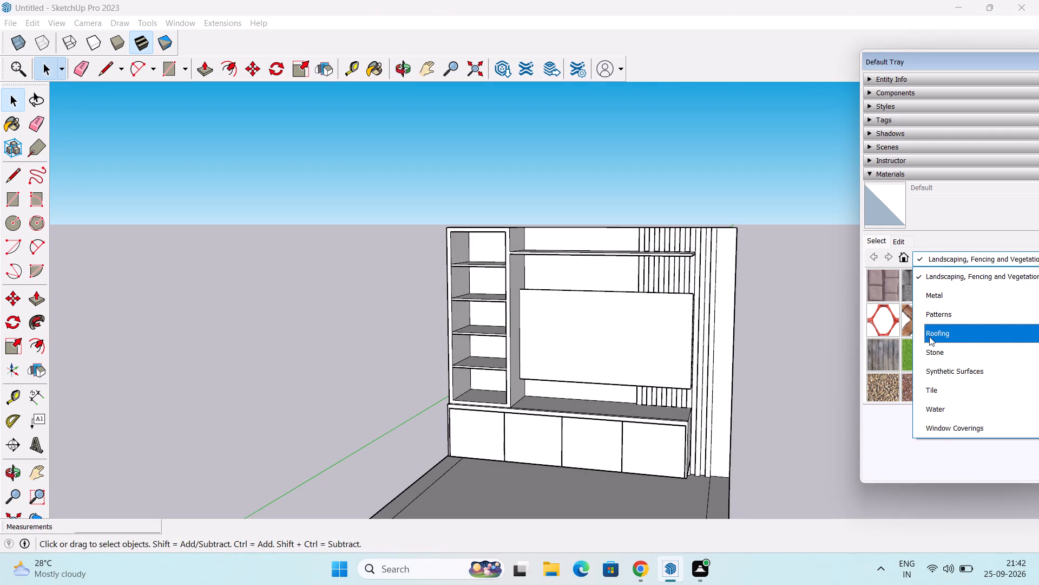
pyautogui.scroll(-2, 931, 337)
pyautogui.scroll(5, 934, 340)
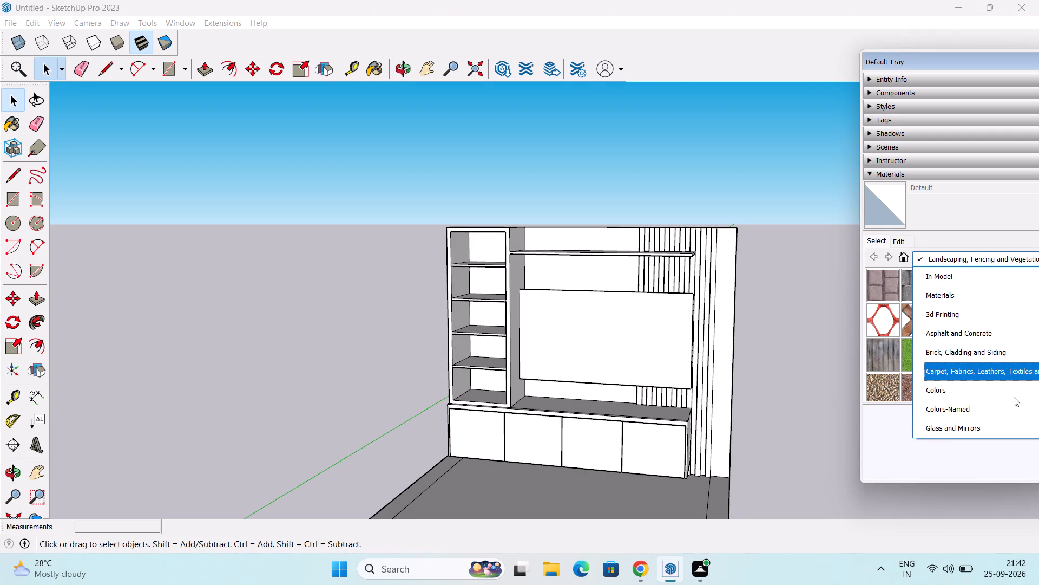
pyautogui.click(982, 408)
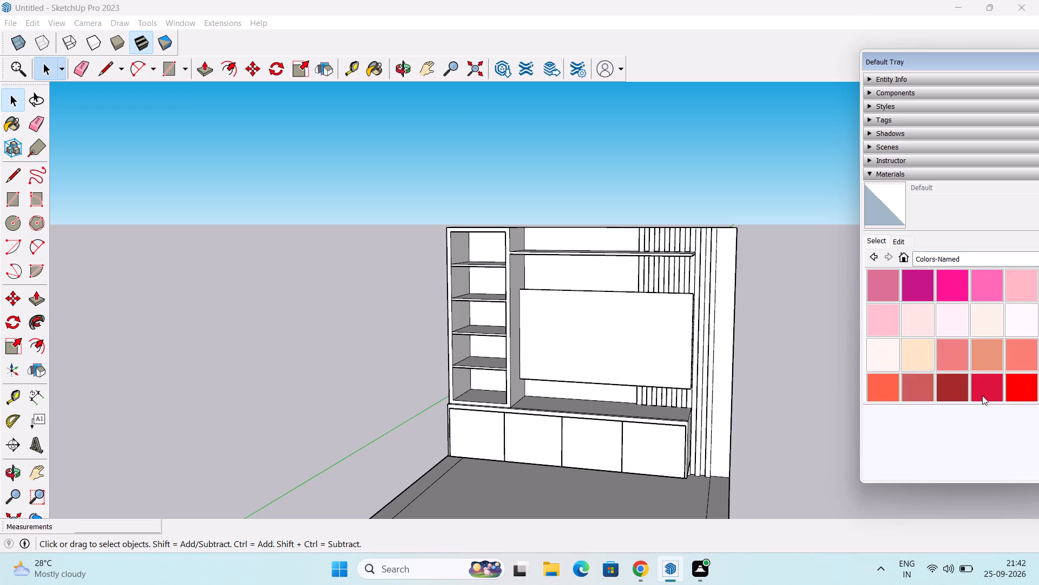
pyautogui.scroll(-12, 982, 350)
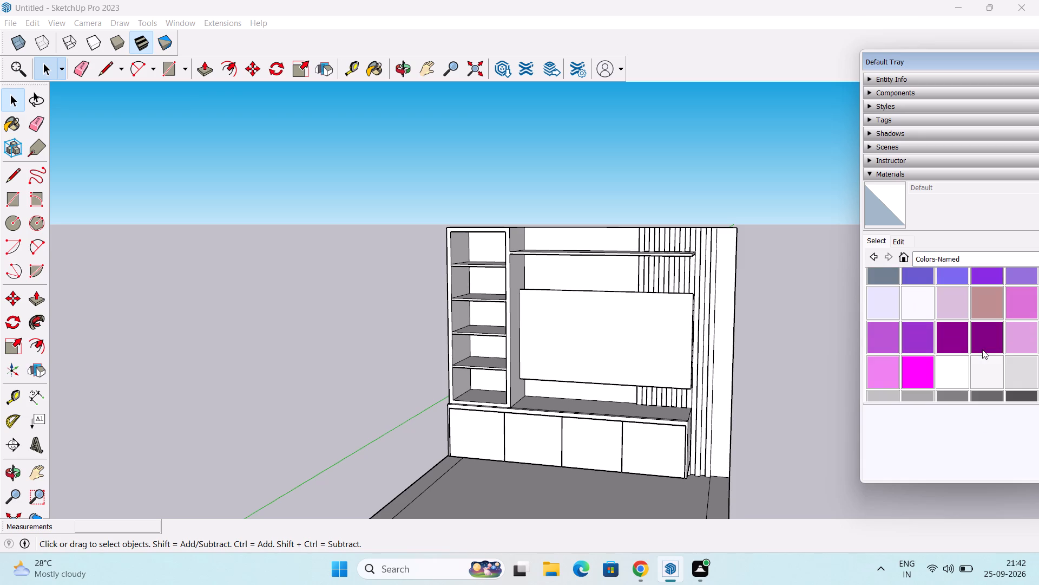
pyautogui.scroll(-1, 982, 349)
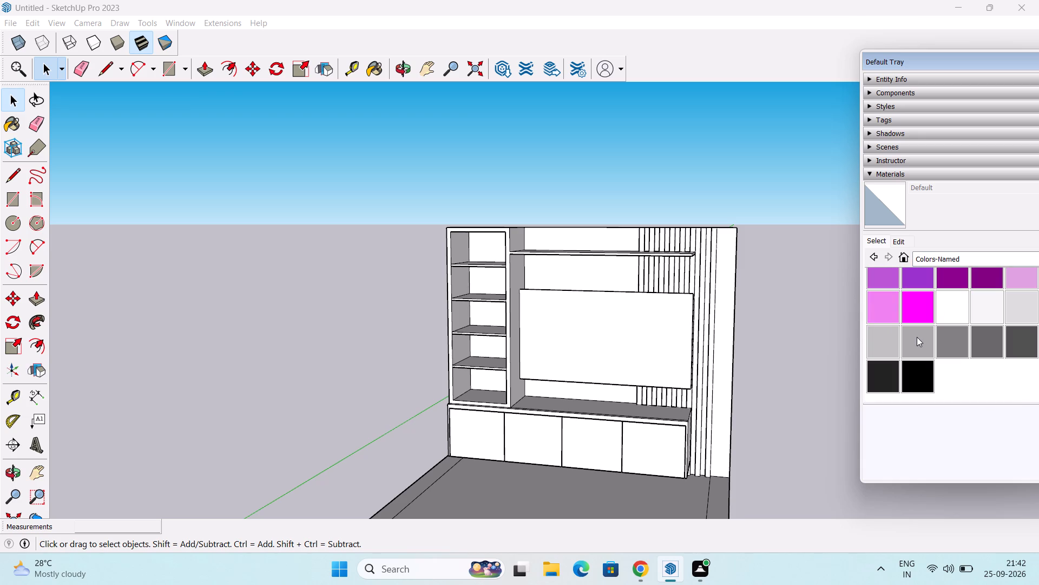
pyautogui.click(917, 337)
pyautogui.scroll(2, 568, 270)
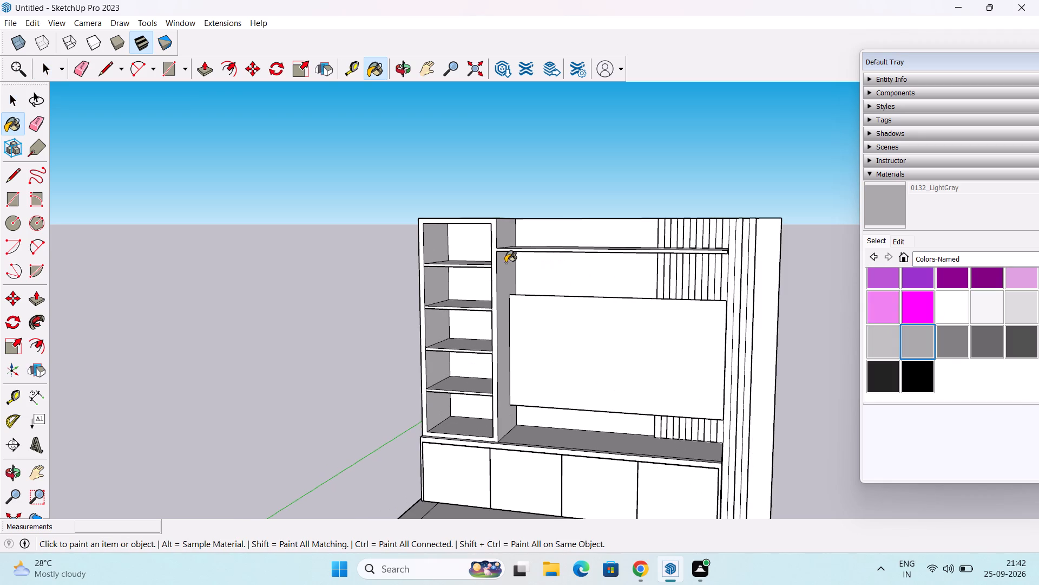
pyautogui.click(462, 249)
pyautogui.click(445, 247)
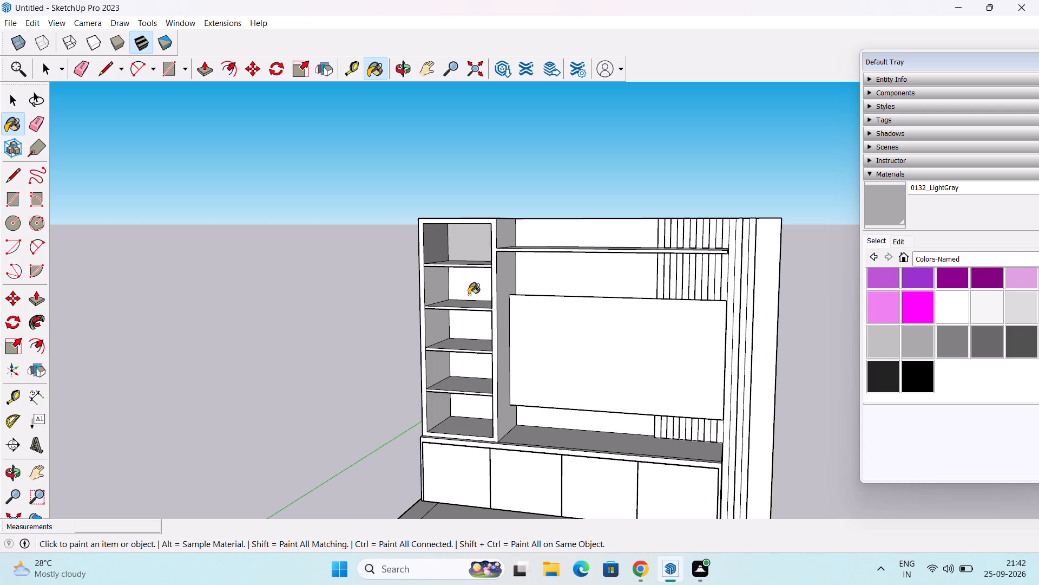
pyautogui.click(469, 295)
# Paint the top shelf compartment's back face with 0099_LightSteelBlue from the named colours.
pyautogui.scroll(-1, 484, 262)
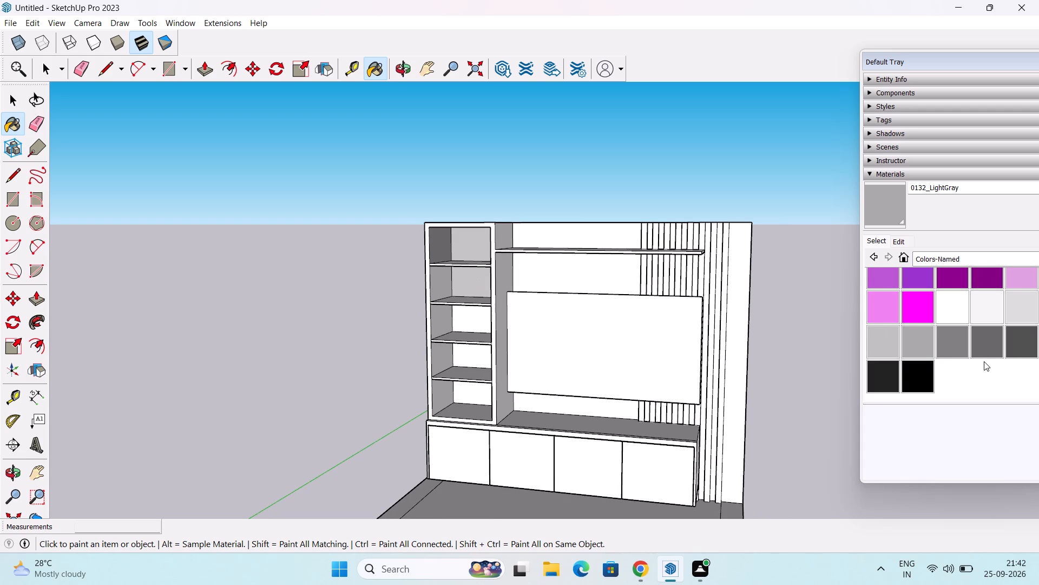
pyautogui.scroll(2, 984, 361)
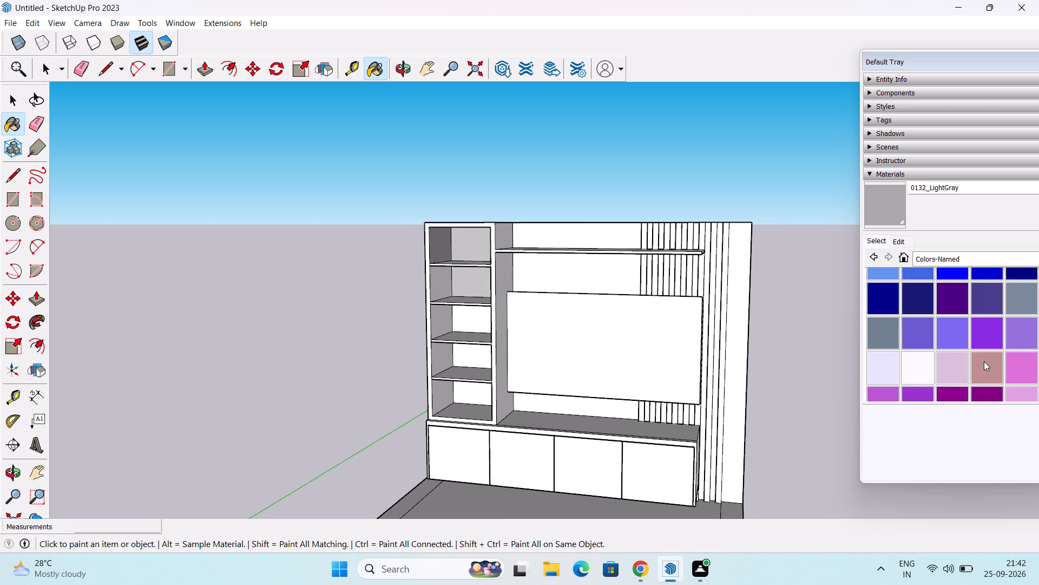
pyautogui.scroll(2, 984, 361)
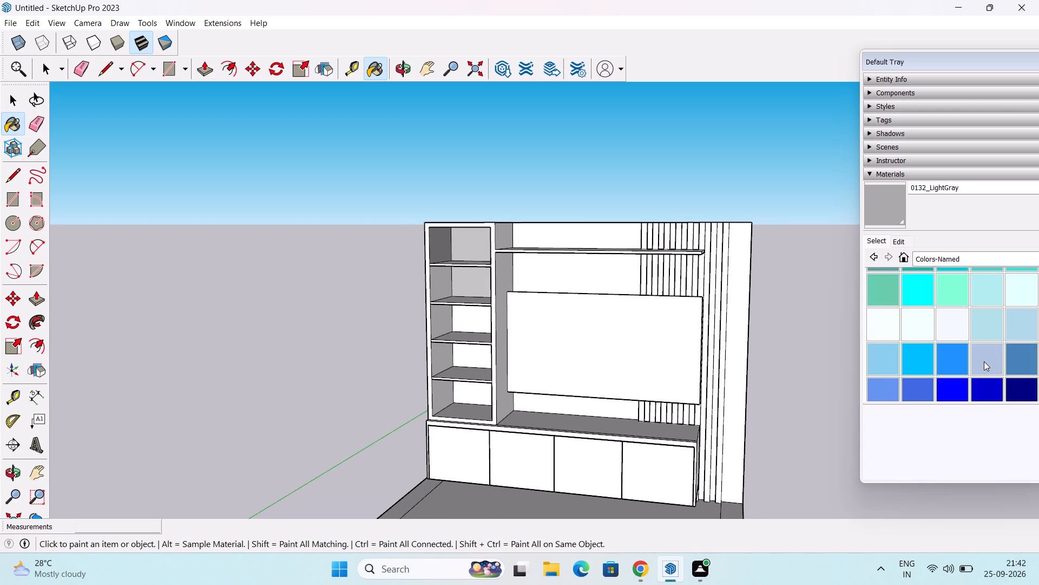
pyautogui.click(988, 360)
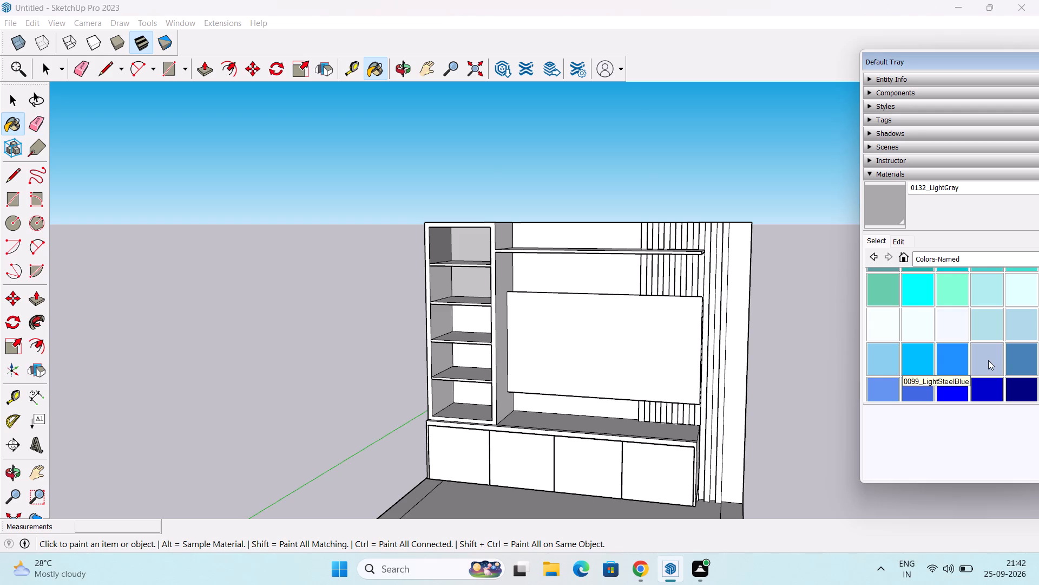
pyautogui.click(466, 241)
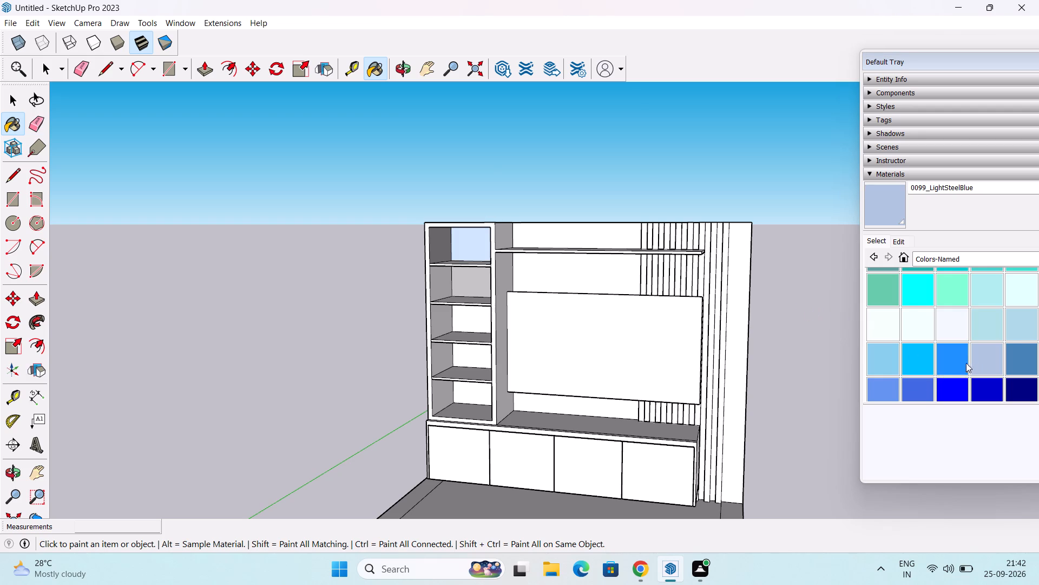
# Paint the top shelf compartment's back face with 0093_AliceBlue.
pyautogui.click(952, 330)
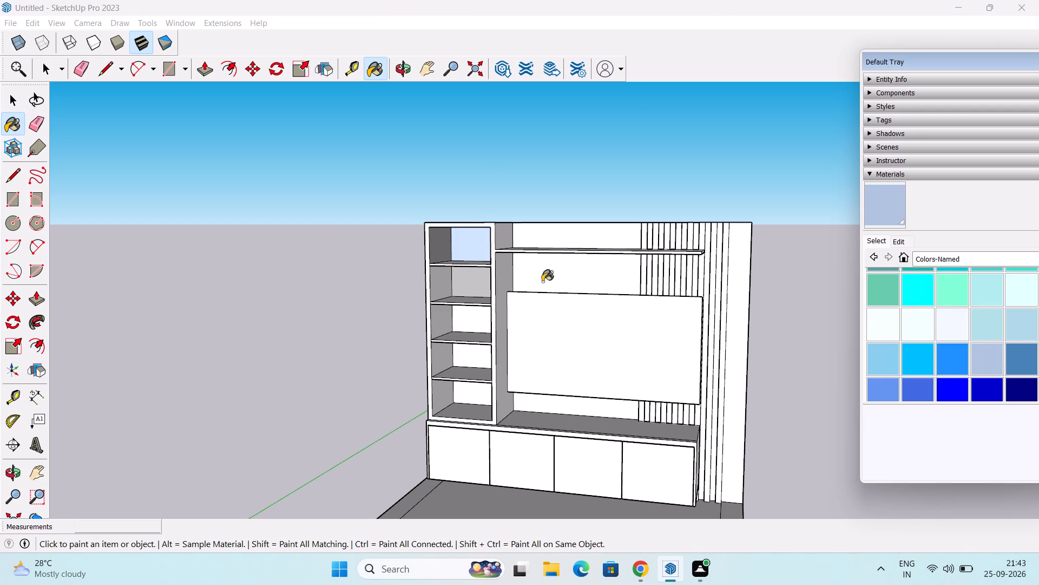
pyautogui.click(478, 244)
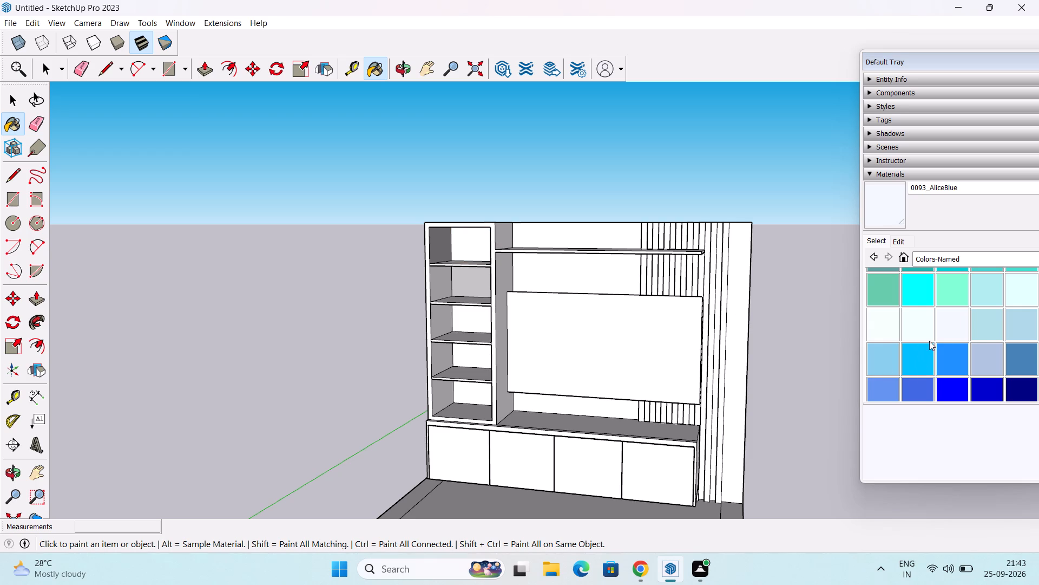
# Look through the Colors-Named collection for a shade to use on the shelf unit.
pyautogui.scroll(1, 984, 343)
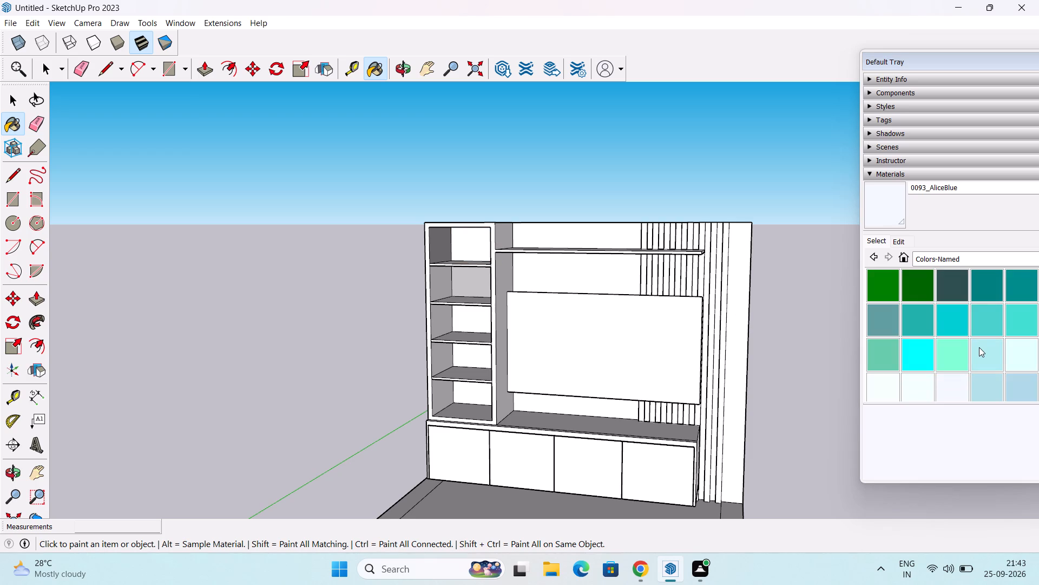
pyautogui.scroll(4, 978, 340)
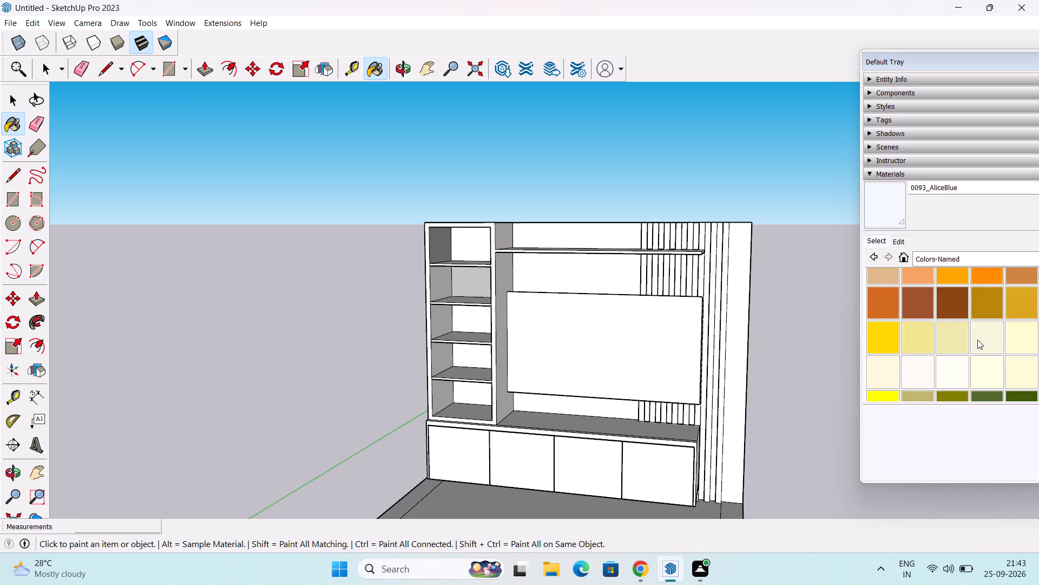
pyautogui.scroll(7, 977, 340)
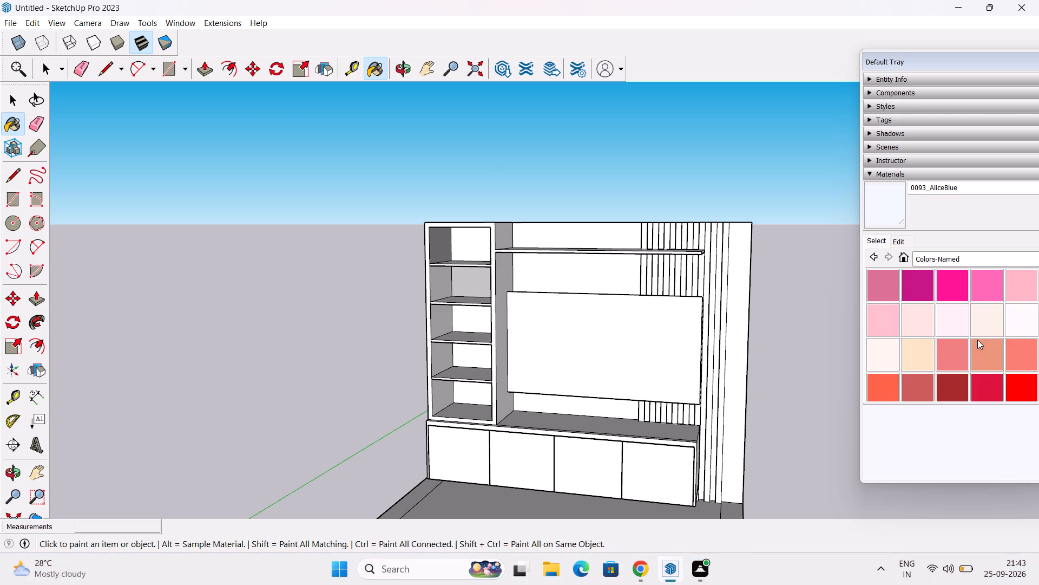
pyautogui.scroll(-2, 977, 340)
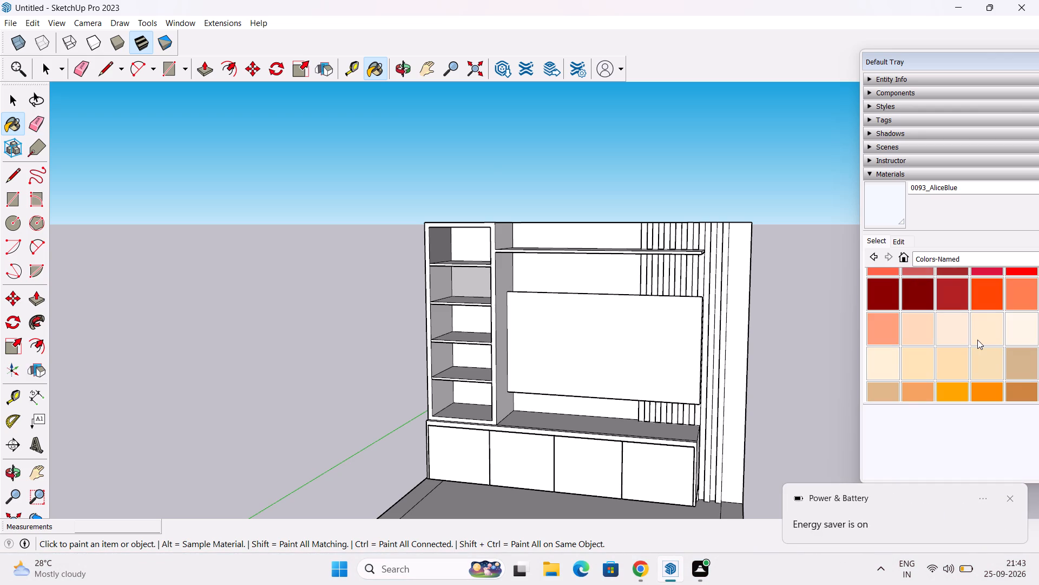
pyautogui.hotkey('alt', 'Tab')
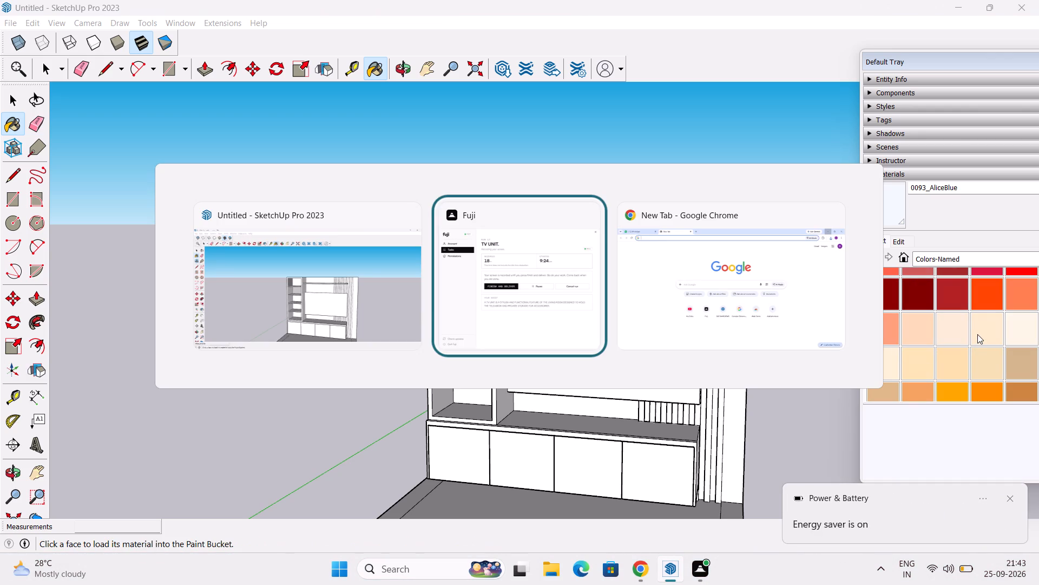
pyautogui.hotkey('alt', 'Tab')
pyautogui.hotkey('alt', 'Tab')
pyautogui.scroll(1, 993, 362)
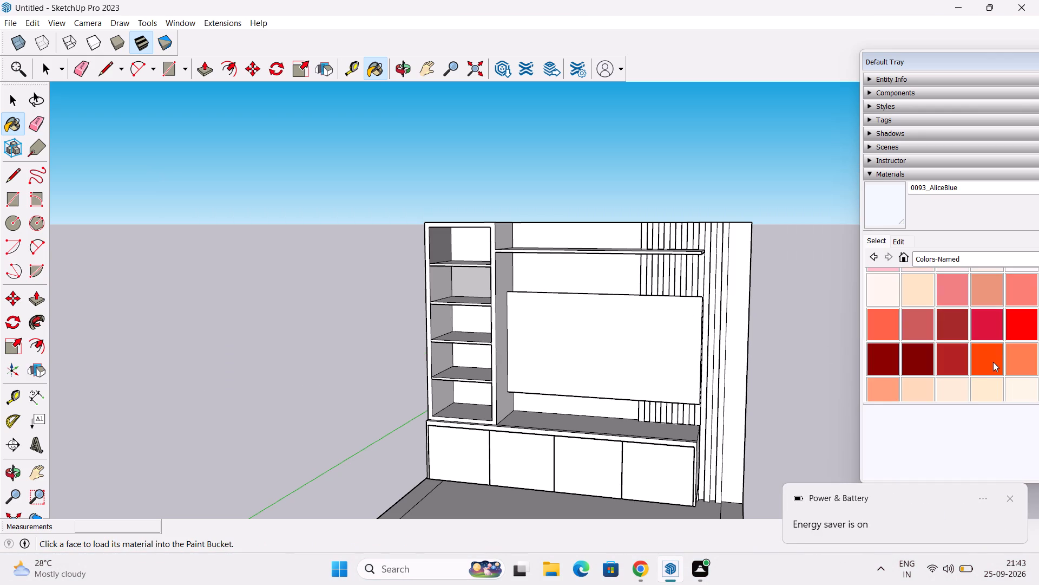
pyautogui.click(1010, 495)
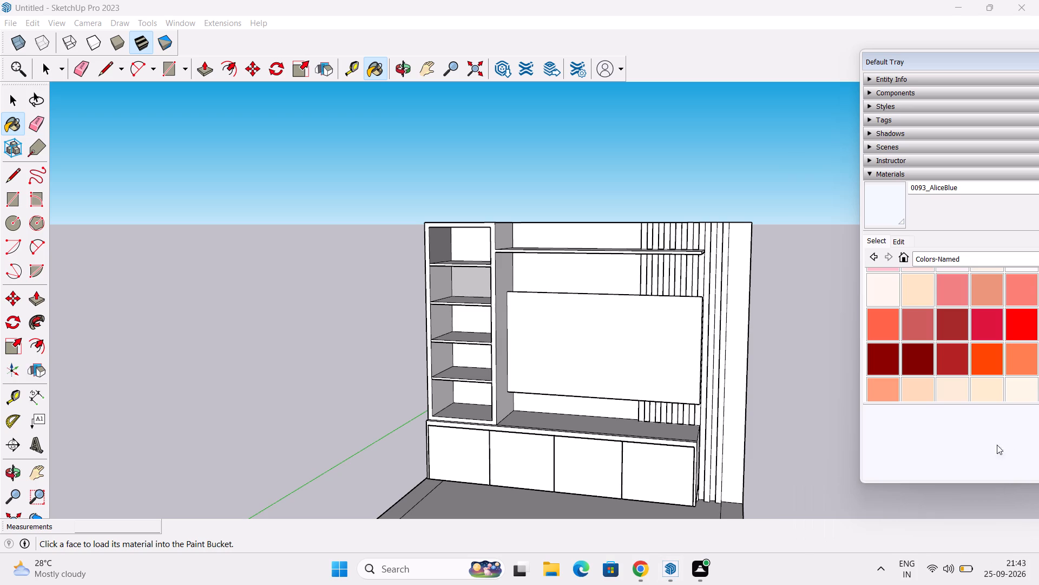
pyautogui.scroll(4, 984, 425)
pyautogui.scroll(-2, 974, 389)
pyautogui.scroll(2, 974, 385)
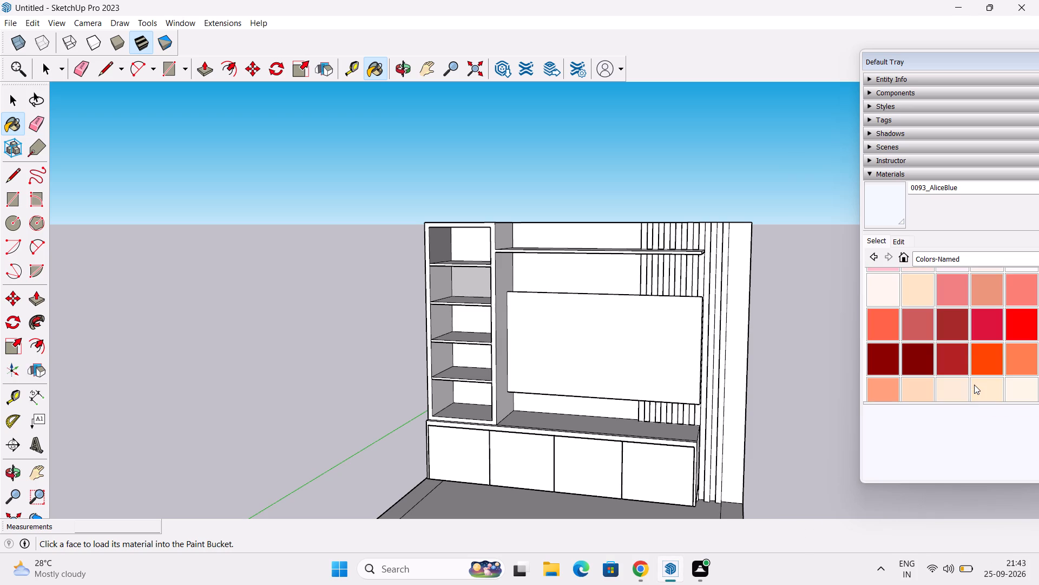
pyautogui.scroll(4, 974, 385)
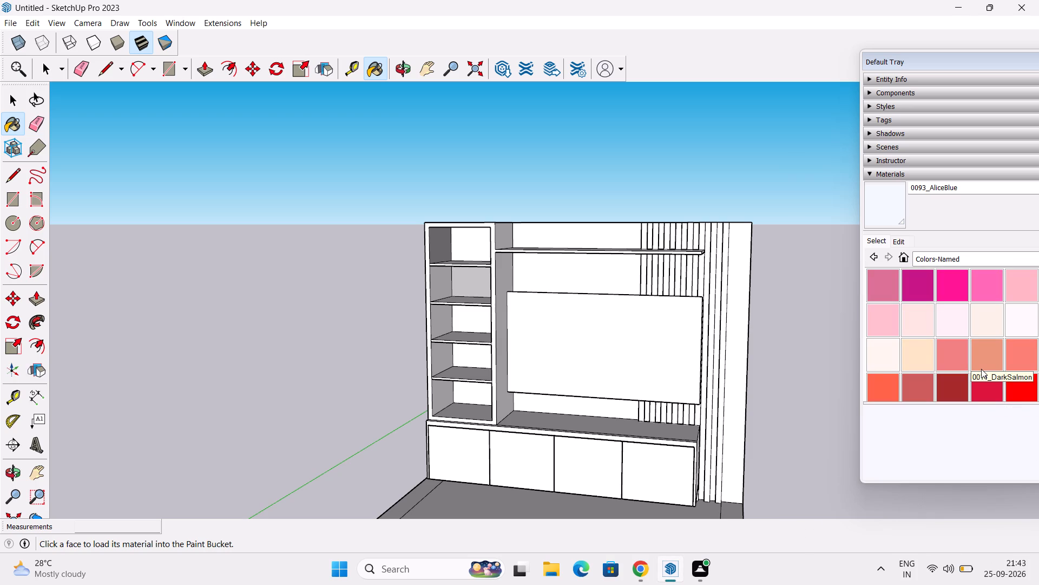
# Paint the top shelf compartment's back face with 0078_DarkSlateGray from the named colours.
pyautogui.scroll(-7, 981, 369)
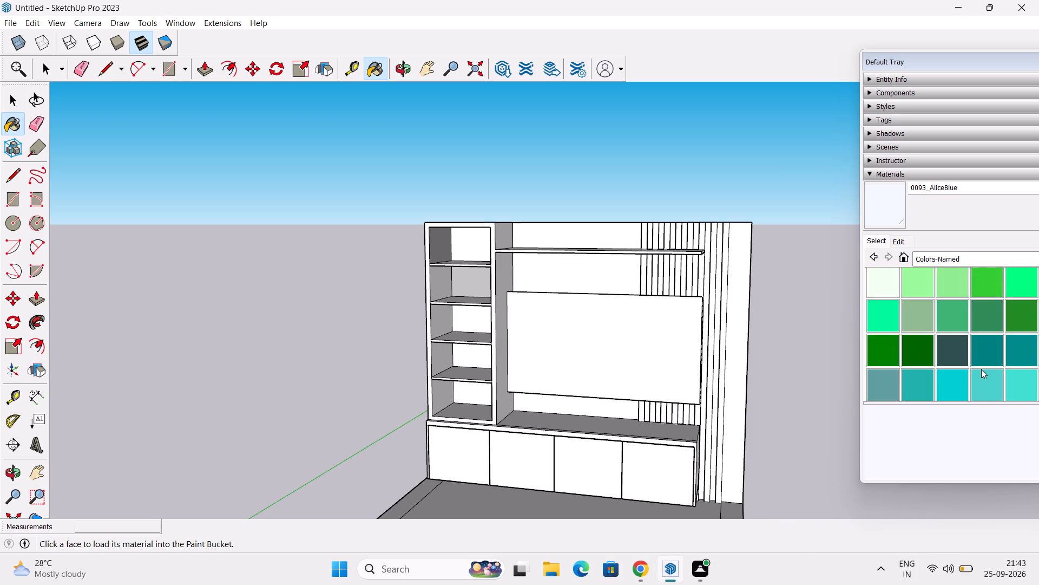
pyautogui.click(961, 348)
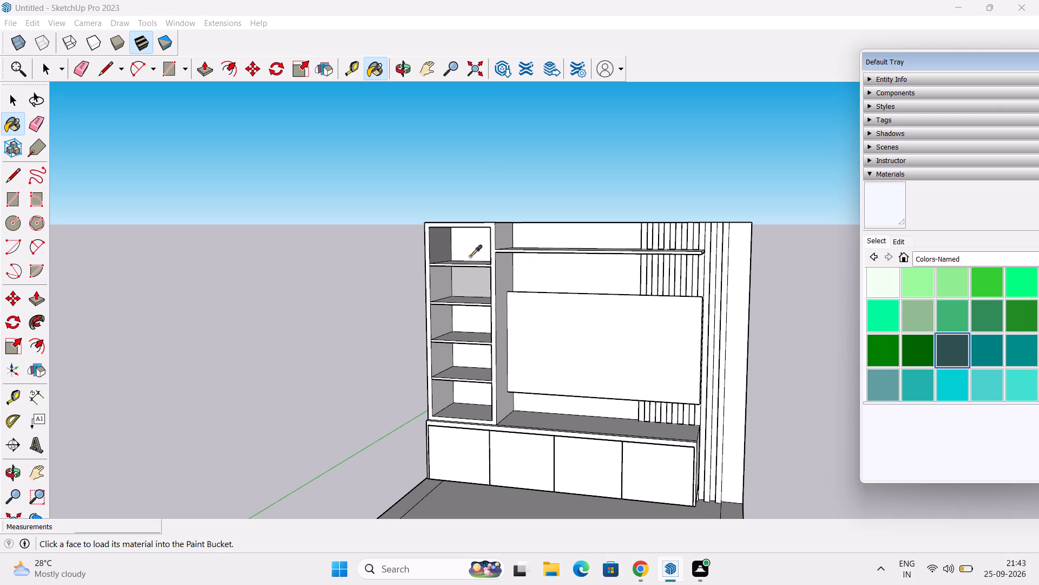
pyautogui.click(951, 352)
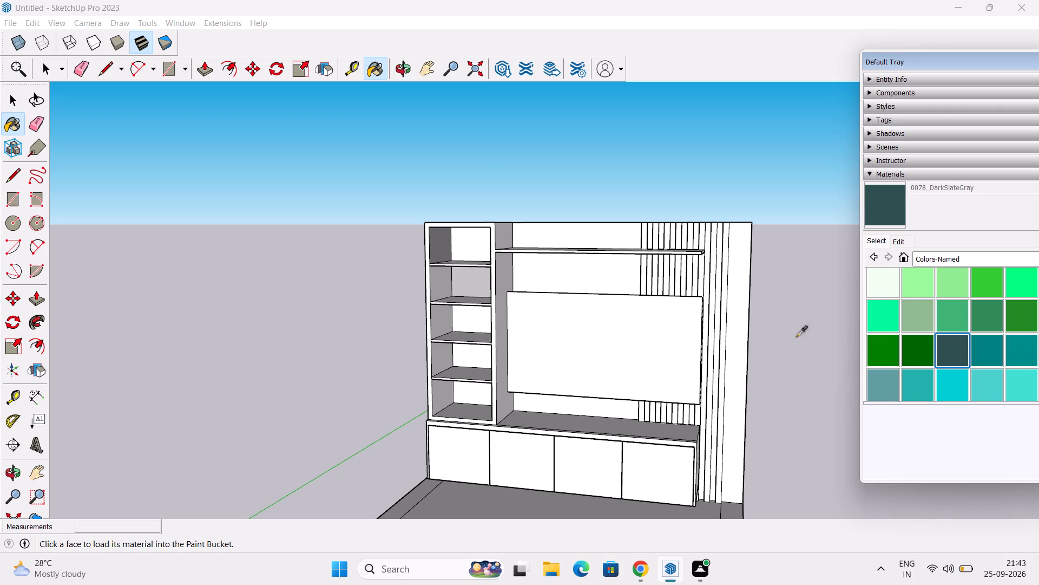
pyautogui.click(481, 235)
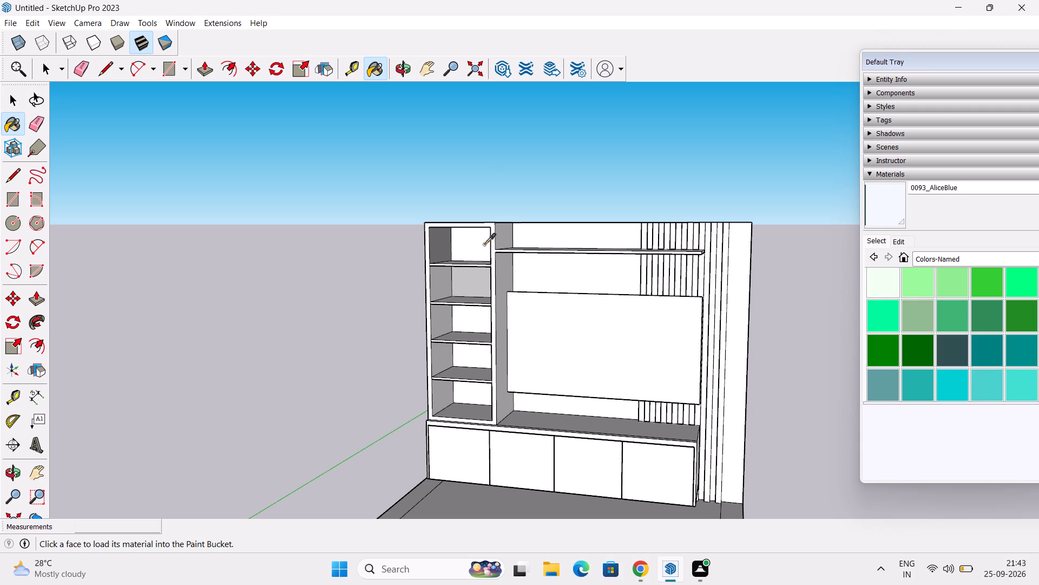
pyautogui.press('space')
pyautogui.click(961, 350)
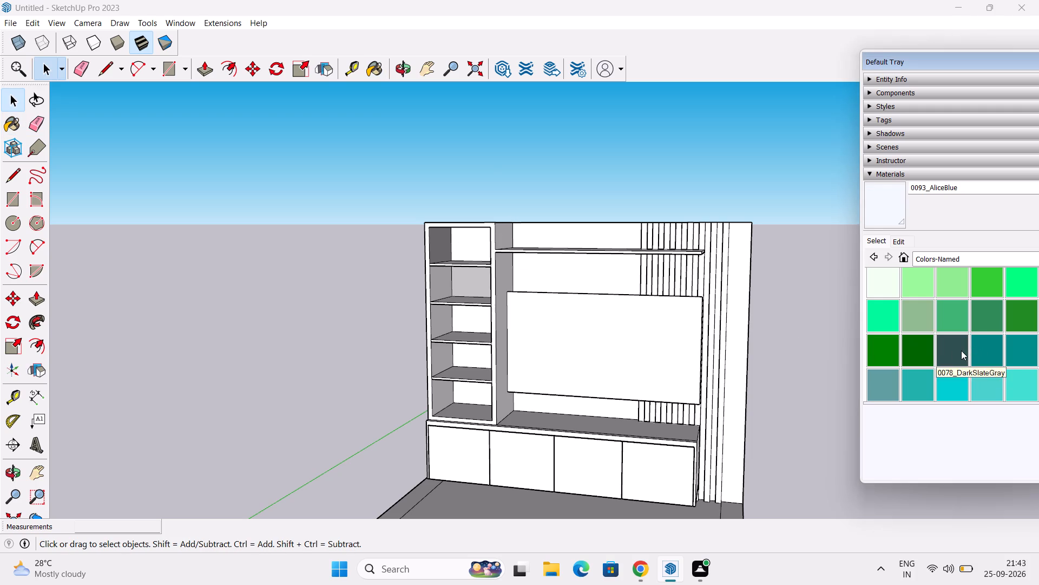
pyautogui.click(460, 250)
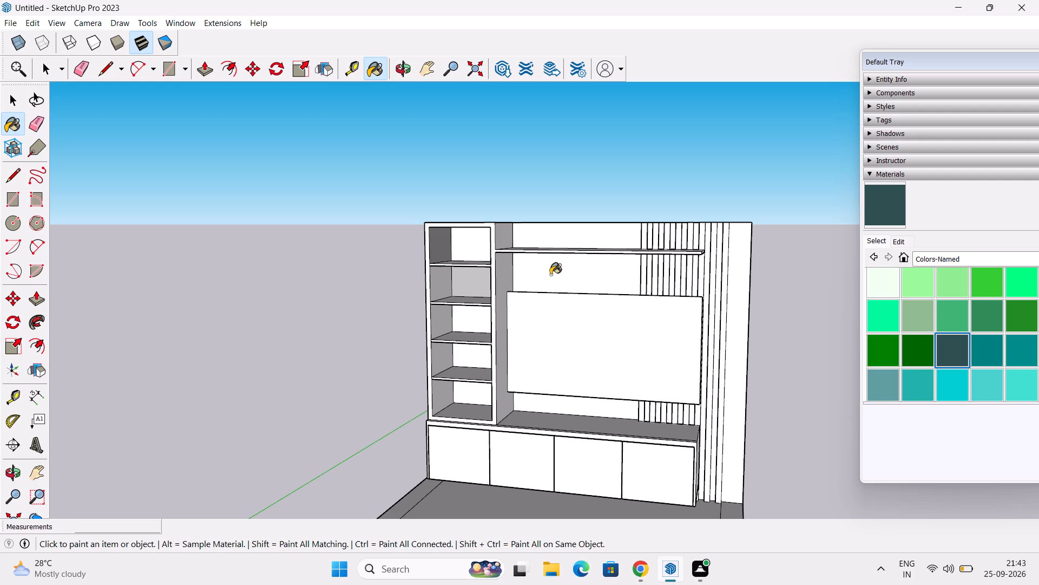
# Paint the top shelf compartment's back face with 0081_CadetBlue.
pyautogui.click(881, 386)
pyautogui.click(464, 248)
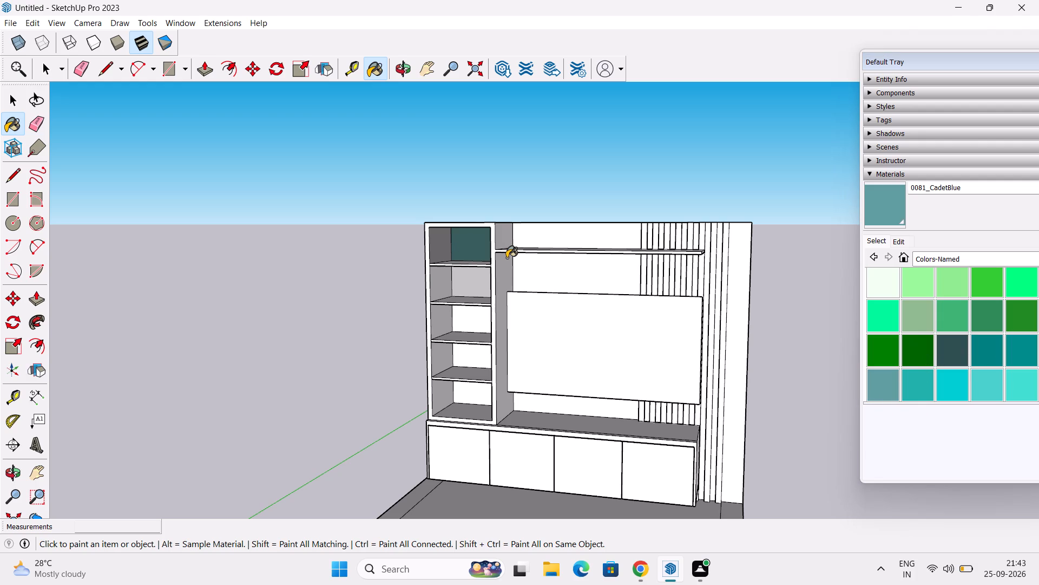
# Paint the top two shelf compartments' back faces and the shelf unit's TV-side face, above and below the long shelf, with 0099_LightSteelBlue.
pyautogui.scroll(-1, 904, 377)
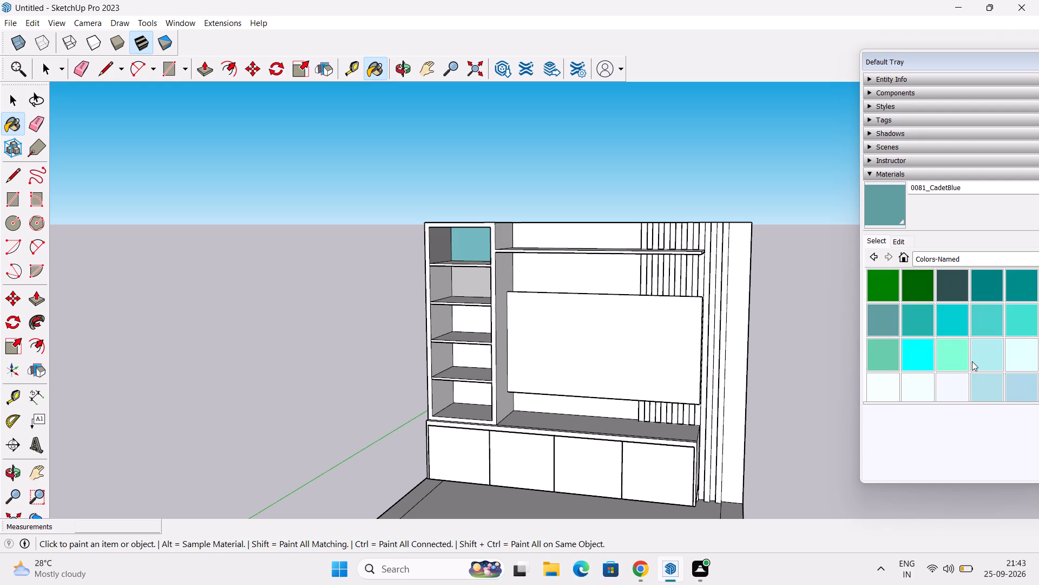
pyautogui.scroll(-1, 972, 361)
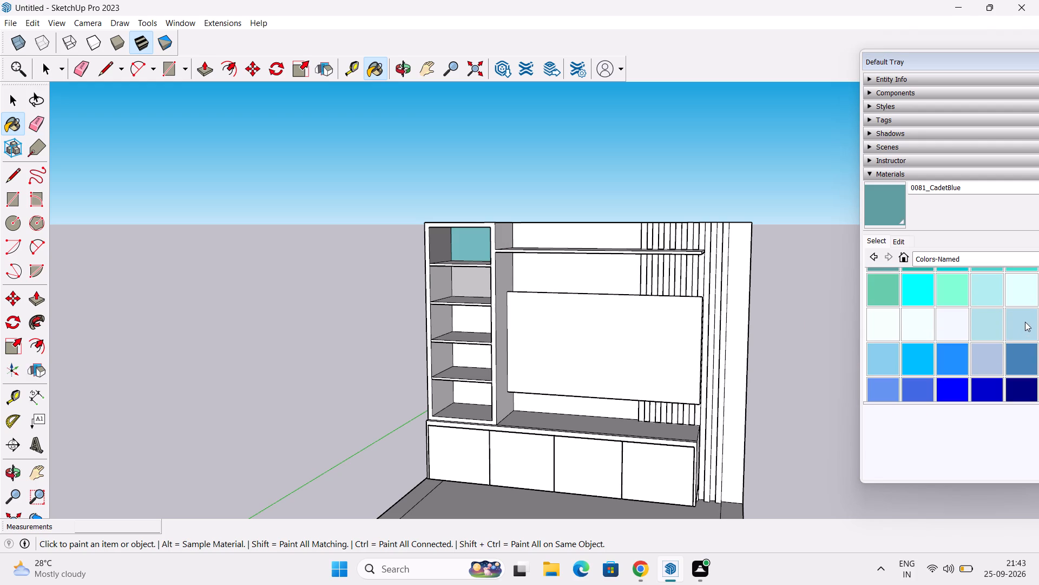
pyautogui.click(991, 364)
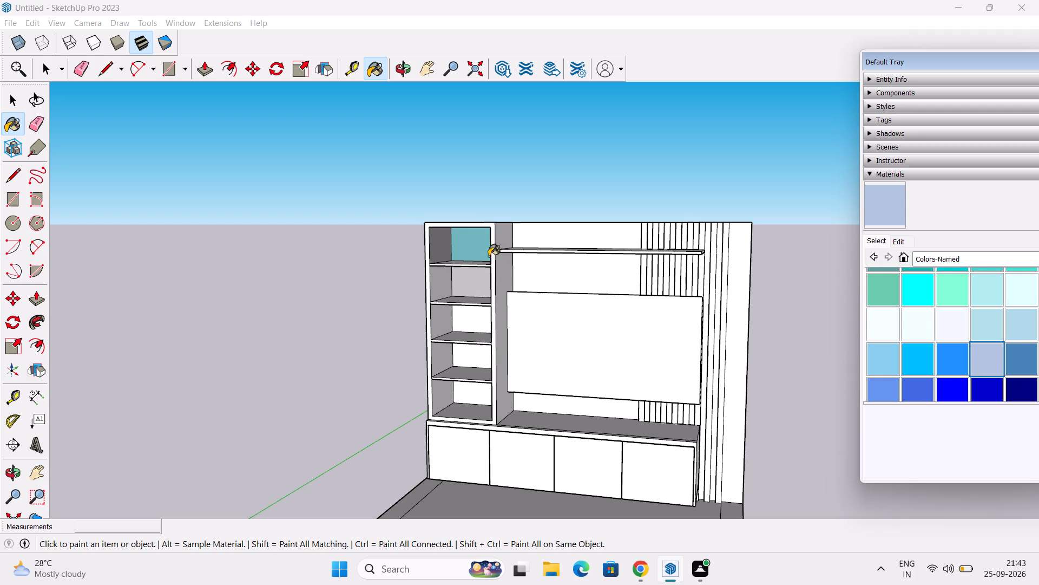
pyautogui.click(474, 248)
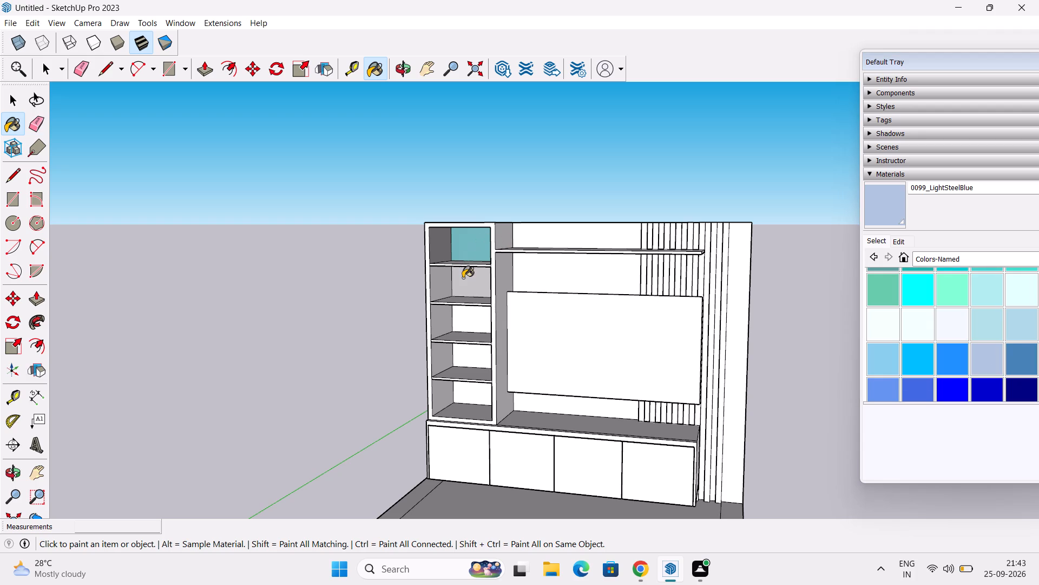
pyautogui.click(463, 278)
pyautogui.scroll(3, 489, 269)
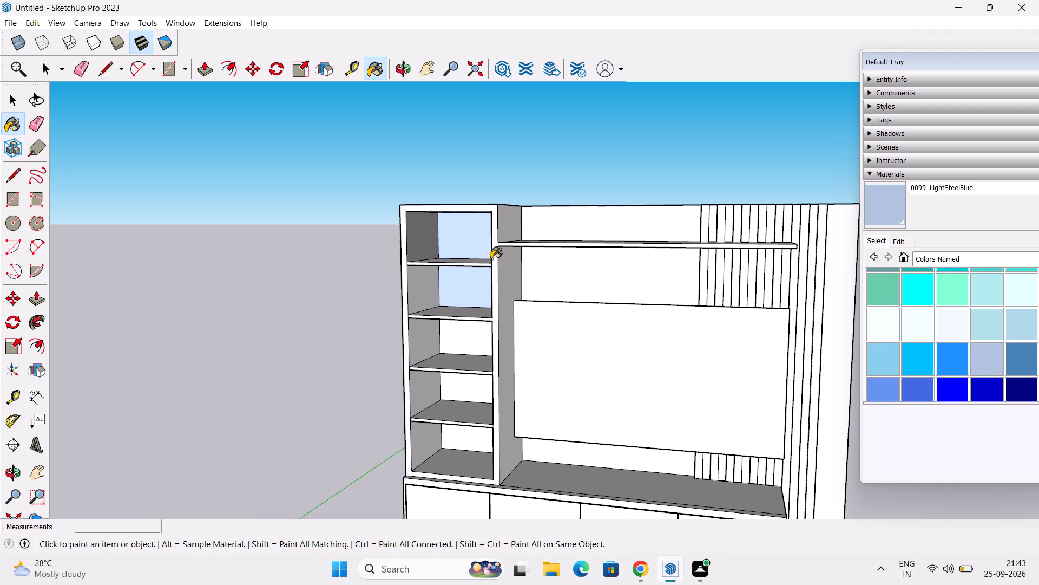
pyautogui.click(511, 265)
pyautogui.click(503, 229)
# Paint the shelf unit's TV-side face, above and below the long shelf, with 0111_SlateGray.
pyautogui.moveTo(497, 222); pyautogui.dragTo(410, 246, button='middle')
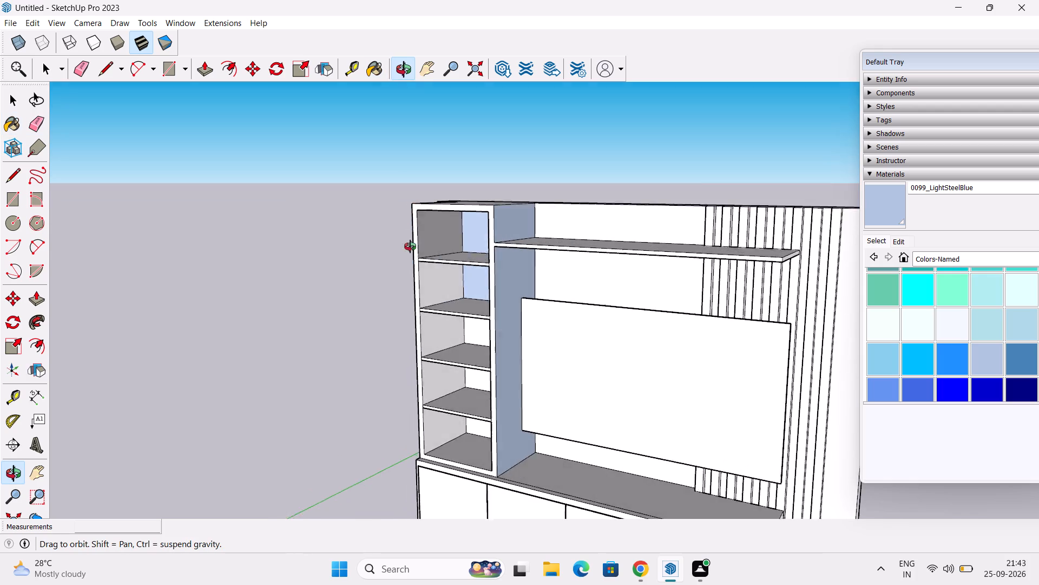
pyautogui.moveTo(410, 246); pyautogui.dragTo(387, 263, button='middle')
pyautogui.scroll(-1, 449, 251)
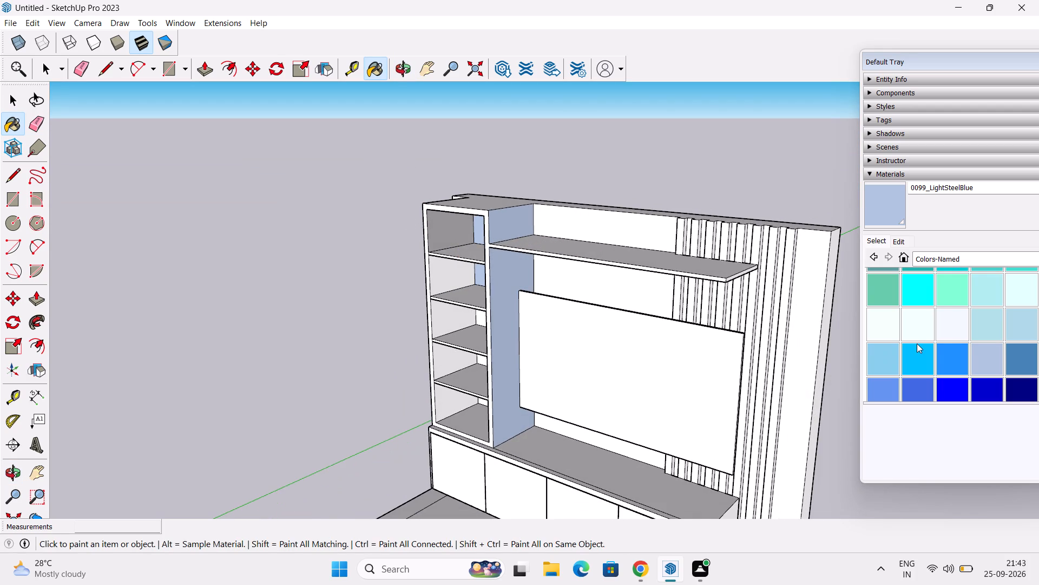
pyautogui.scroll(-2, 917, 343)
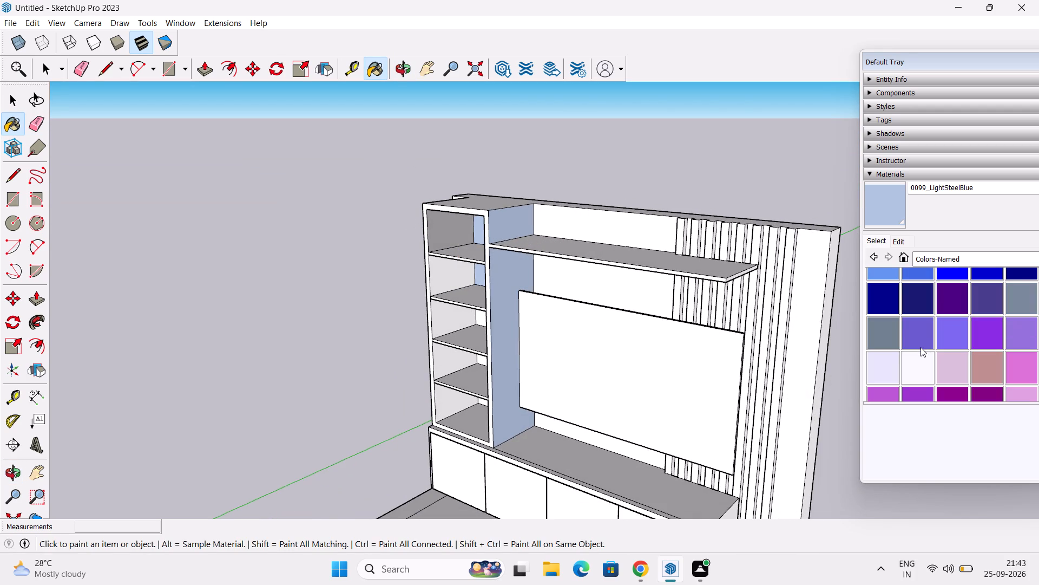
pyautogui.click(886, 334)
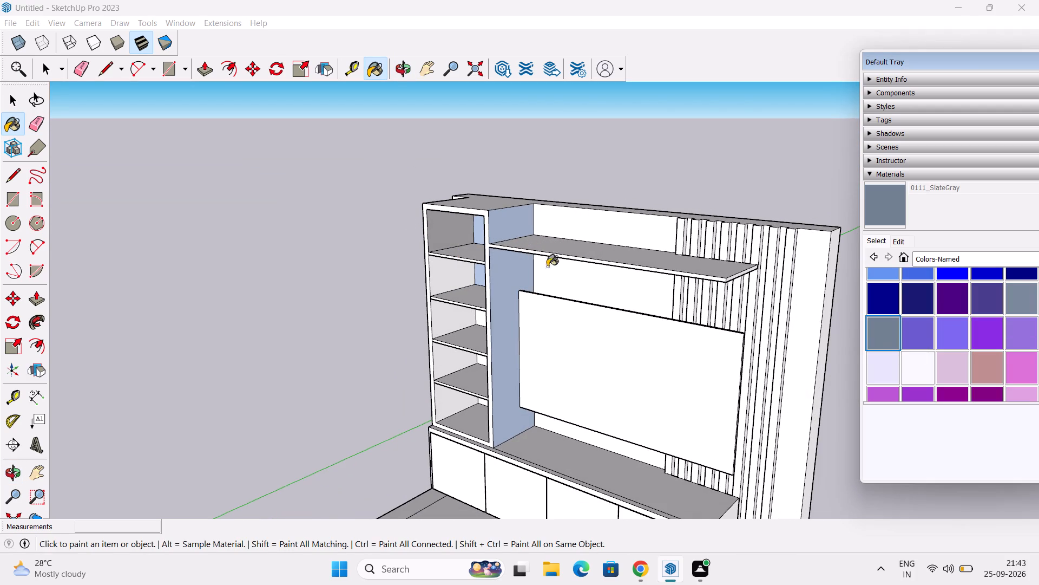
pyautogui.click(515, 220)
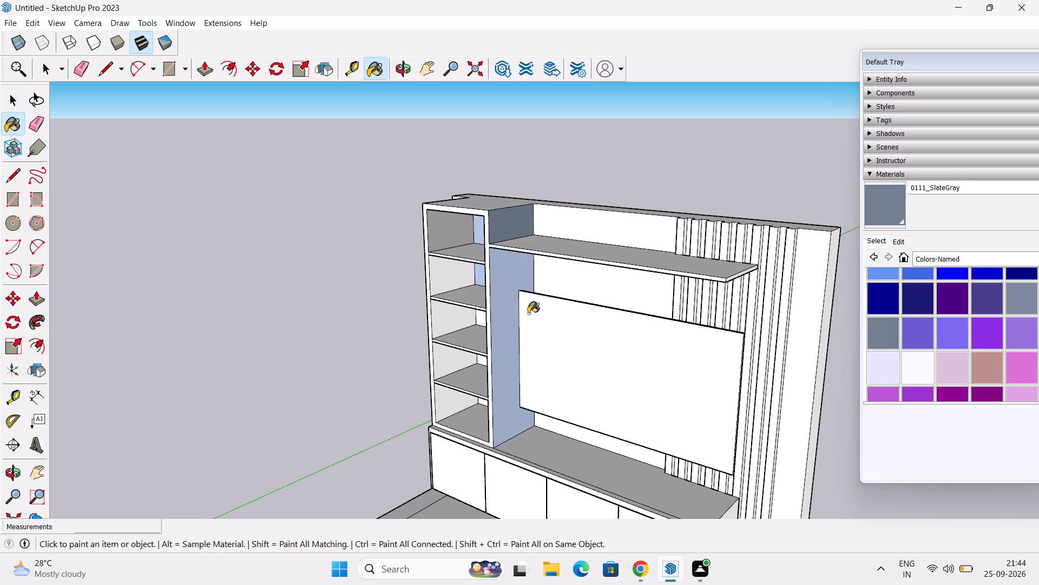
pyautogui.click(501, 270)
# Paint the back faces of the top two shelf compartments with 0111_SlateGray.
pyautogui.moveTo(554, 255); pyautogui.dragTo(707, 288, button='middle')
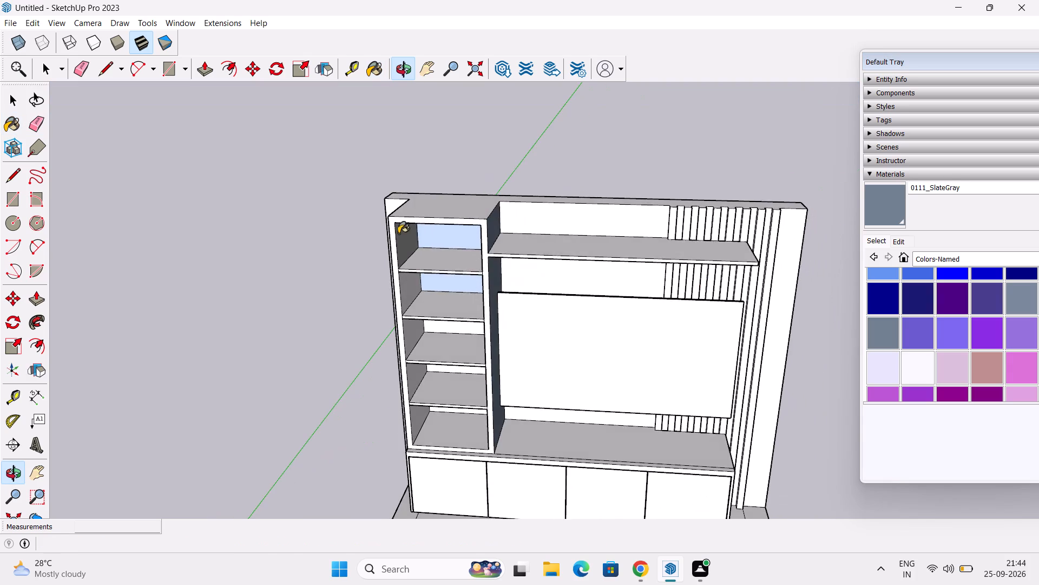
pyautogui.scroll(2, 398, 230)
pyautogui.moveTo(415, 248); pyautogui.dragTo(418, 164, button='middle')
pyautogui.click(463, 223)
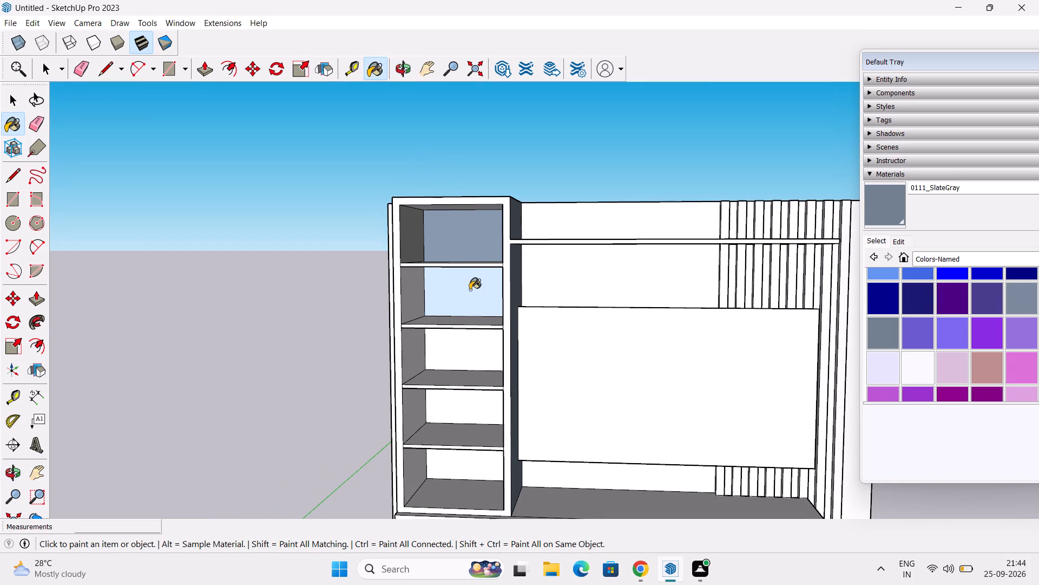
pyautogui.click(470, 292)
# Paint the shelf unit's top face, its front frame with the long shelf's front edge, and the long shelf's top with 0111_SlateGray.
pyautogui.scroll(-2, 477, 287)
pyautogui.moveTo(480, 283); pyautogui.dragTo(418, 307, button='middle')
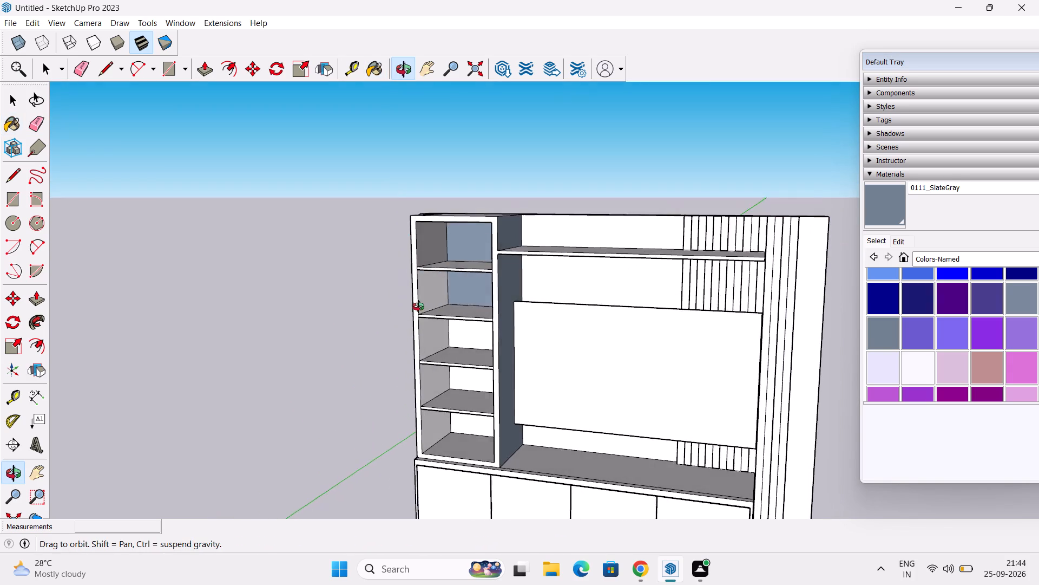
pyautogui.moveTo(418, 307); pyautogui.dragTo(415, 313, button='middle')
pyautogui.scroll(5, 491, 208)
pyautogui.click(482, 216)
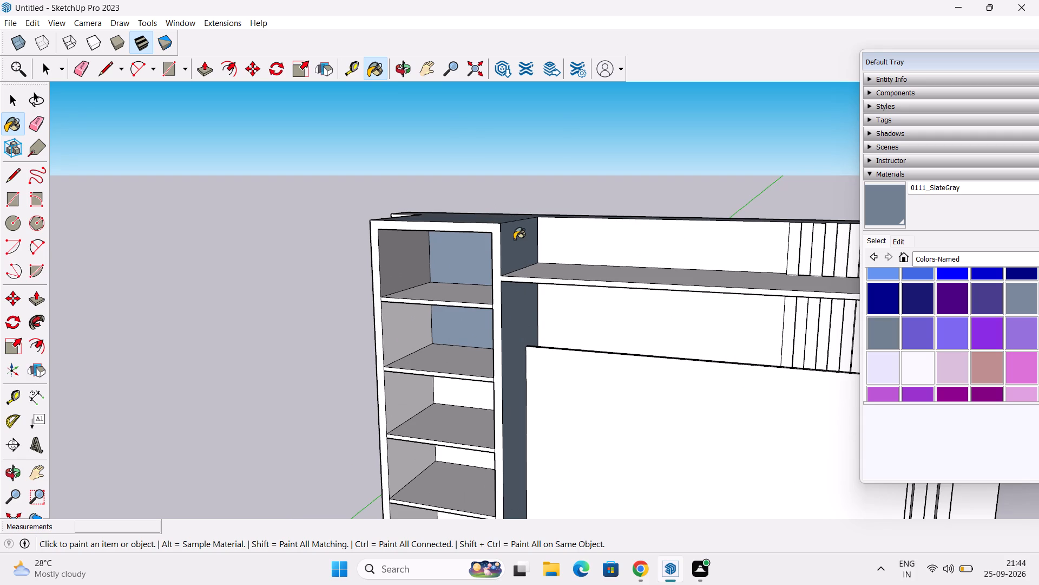
pyautogui.click(514, 239)
pyautogui.click(481, 226)
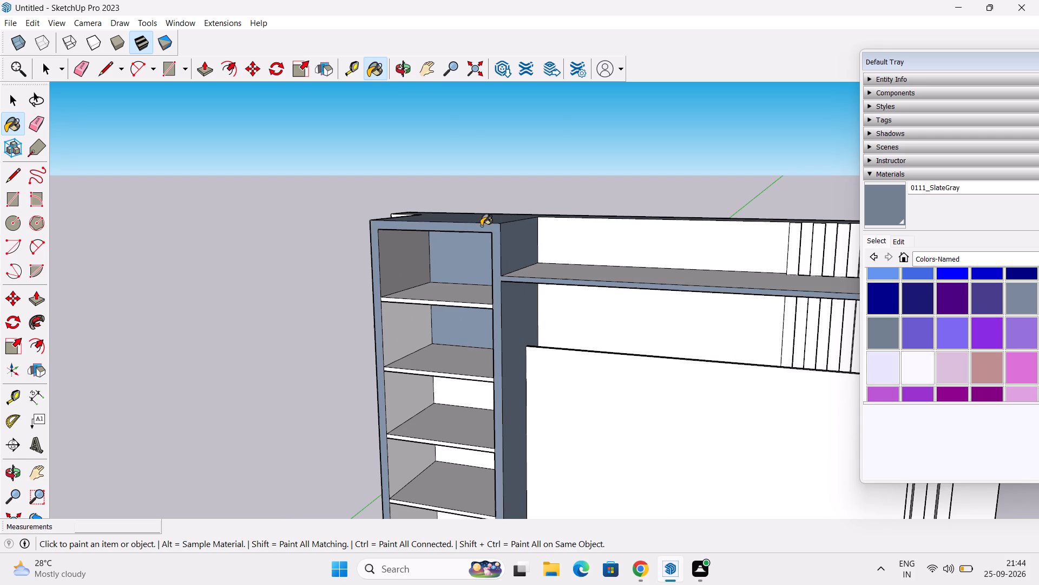
pyautogui.click(596, 271)
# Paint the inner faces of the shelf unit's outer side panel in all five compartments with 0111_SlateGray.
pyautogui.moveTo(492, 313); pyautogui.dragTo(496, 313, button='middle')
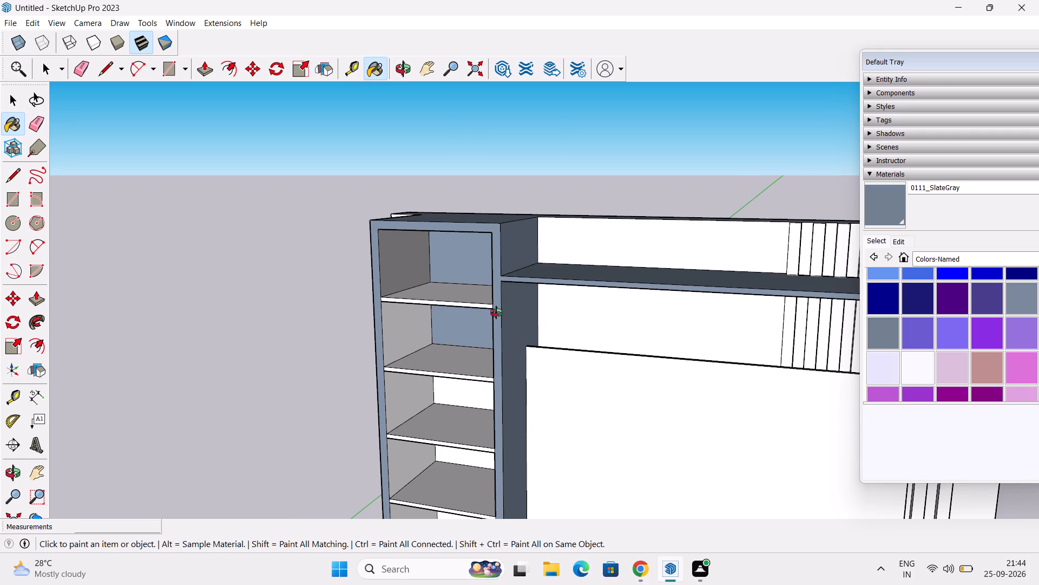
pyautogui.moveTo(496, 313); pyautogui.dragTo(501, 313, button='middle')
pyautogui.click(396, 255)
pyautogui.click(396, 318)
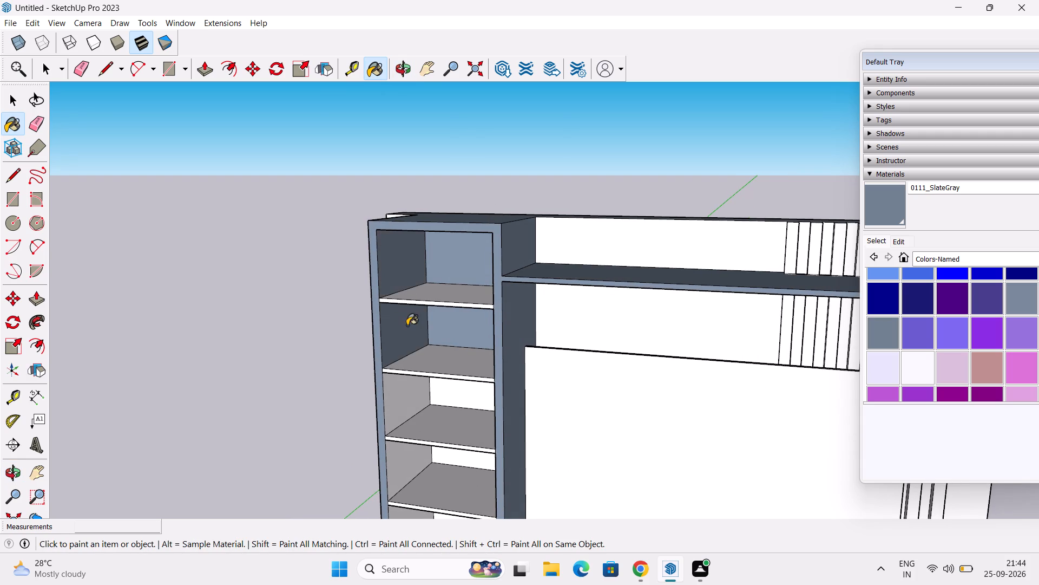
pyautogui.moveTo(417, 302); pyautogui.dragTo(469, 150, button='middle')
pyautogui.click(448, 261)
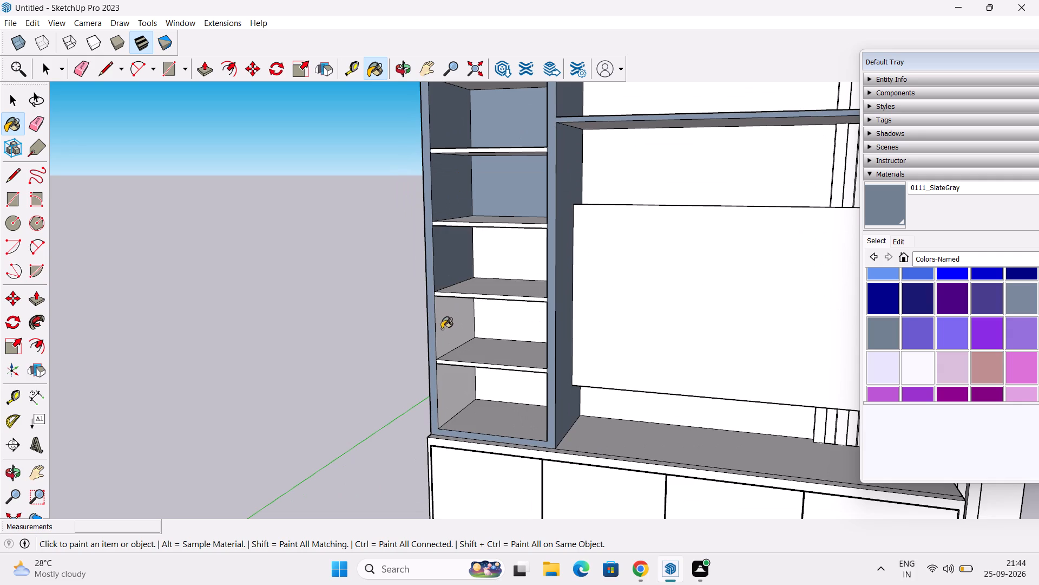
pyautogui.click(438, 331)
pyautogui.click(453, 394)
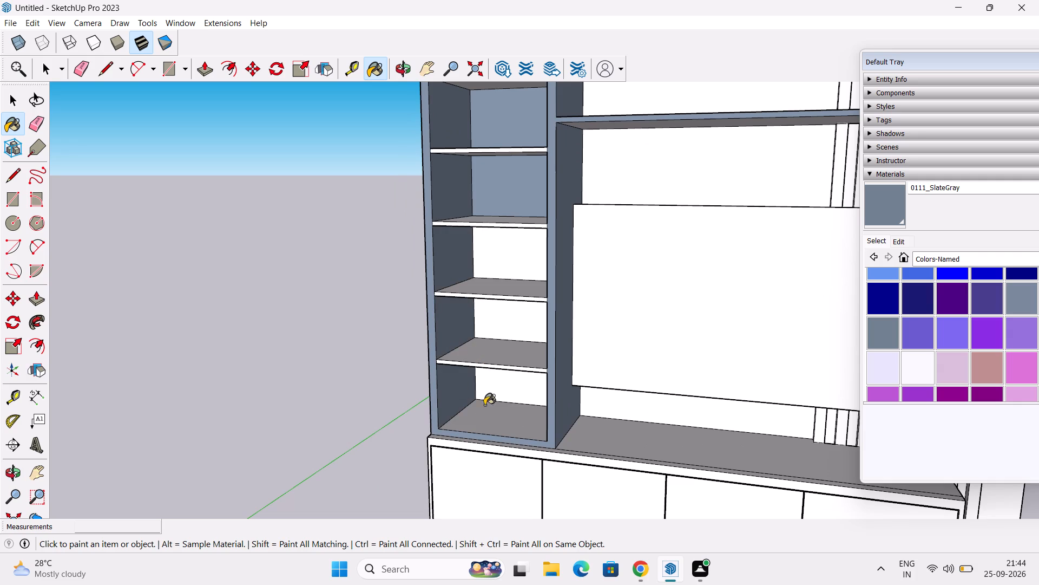
# Paint the floors of all five shelf compartments and the back faces of the bottom three with 0111_SlateGray.
pyautogui.click(485, 406)
pyautogui.click(503, 377)
pyautogui.click(515, 323)
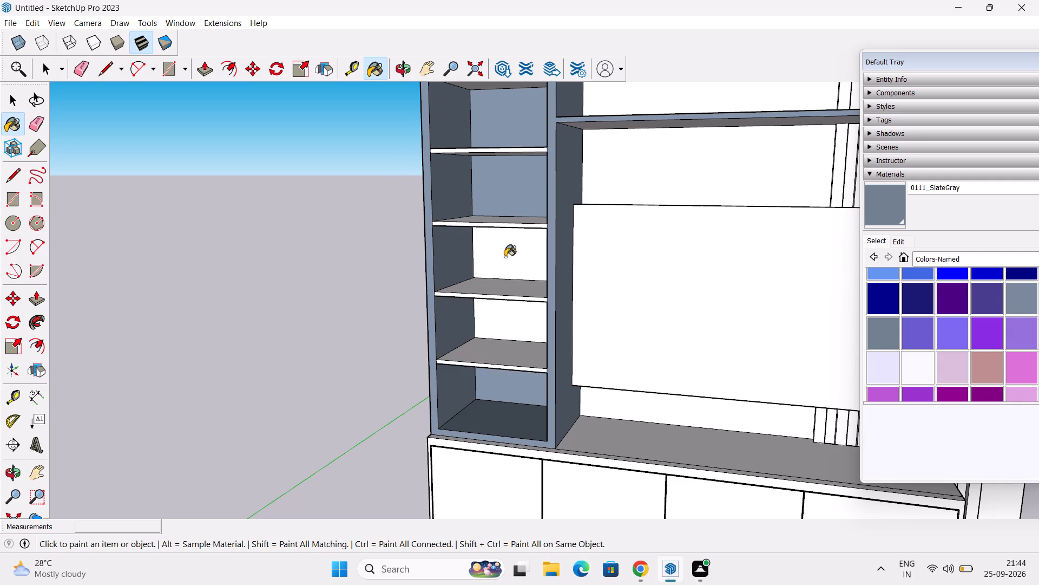
pyautogui.click(490, 354)
pyautogui.click(499, 287)
pyautogui.click(510, 253)
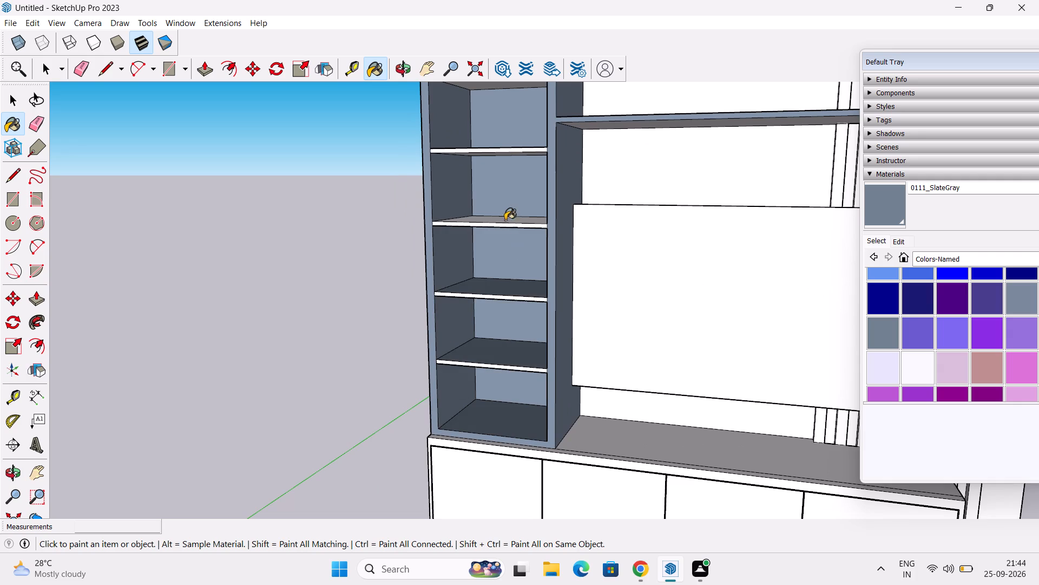
pyautogui.click(505, 216)
pyautogui.moveTo(518, 198); pyautogui.dragTo(534, 297, button='middle')
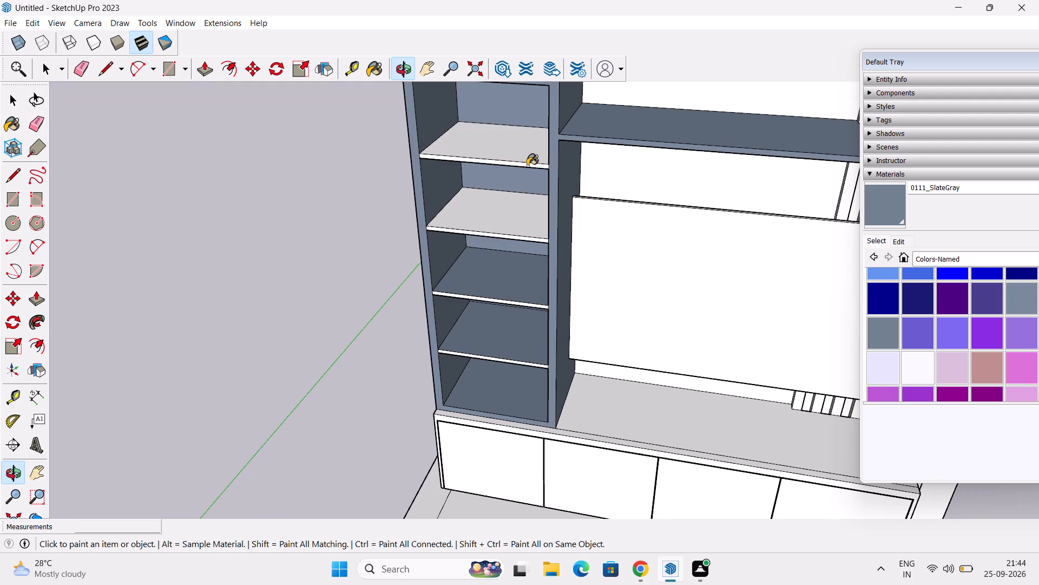
pyautogui.click(525, 154)
pyautogui.click(487, 205)
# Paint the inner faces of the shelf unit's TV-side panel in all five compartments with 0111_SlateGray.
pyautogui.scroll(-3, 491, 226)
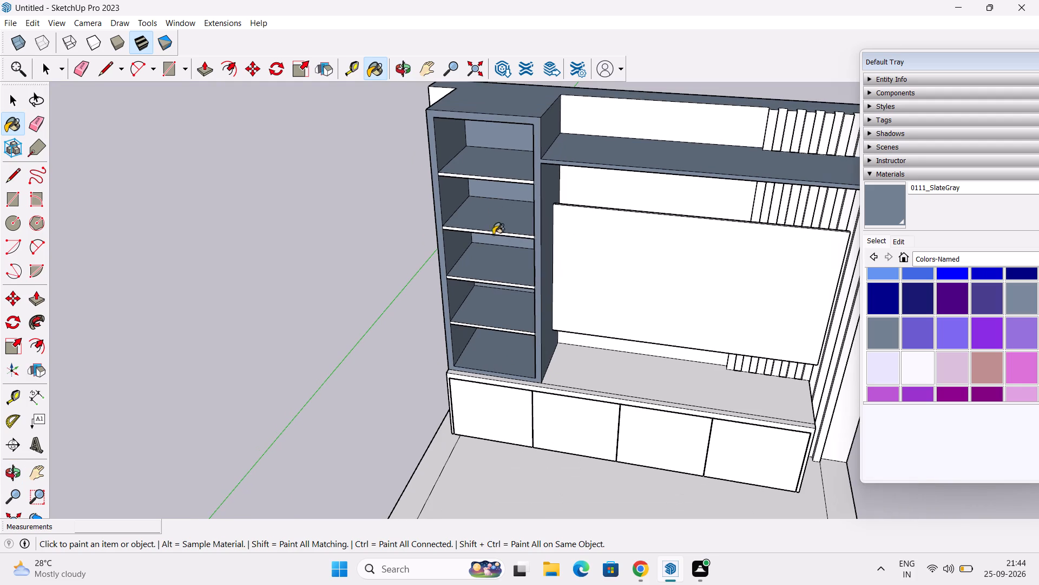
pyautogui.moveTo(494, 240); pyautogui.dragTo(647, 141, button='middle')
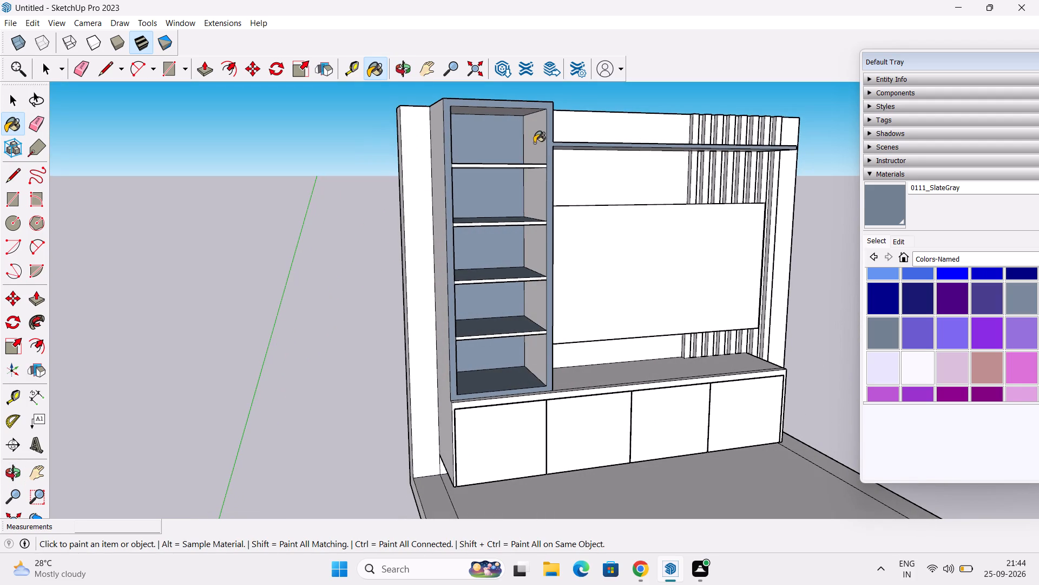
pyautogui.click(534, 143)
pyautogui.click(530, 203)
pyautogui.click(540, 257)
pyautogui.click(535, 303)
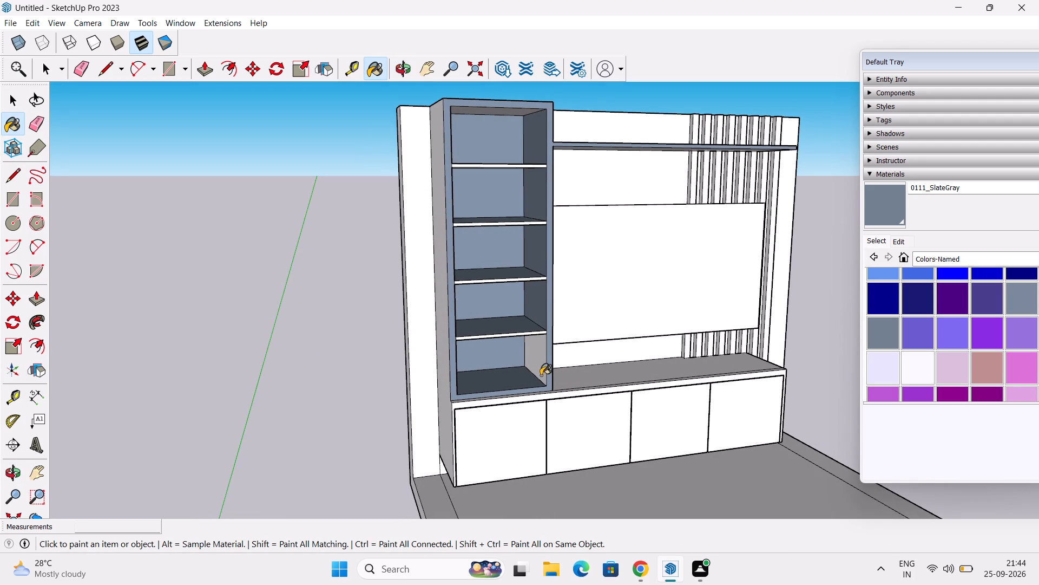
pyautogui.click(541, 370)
# Paint the top compartment's ceiling and the undersides of the unit's four inner shelves with 0111_SlateGray.
pyautogui.moveTo(518, 278); pyautogui.dragTo(518, 203, button='middle')
pyautogui.click(517, 101)
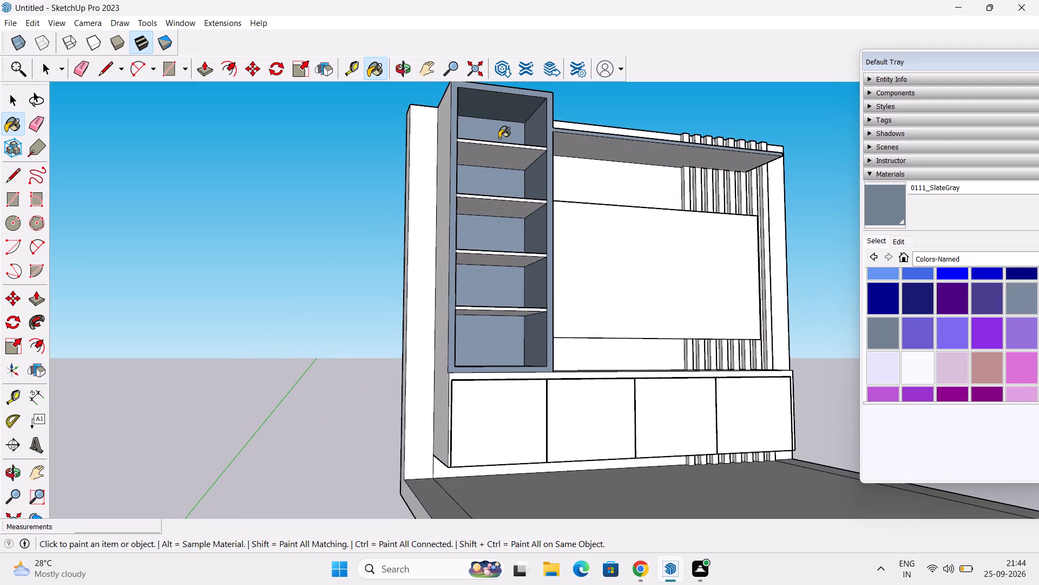
pyautogui.click(511, 153)
pyautogui.click(491, 204)
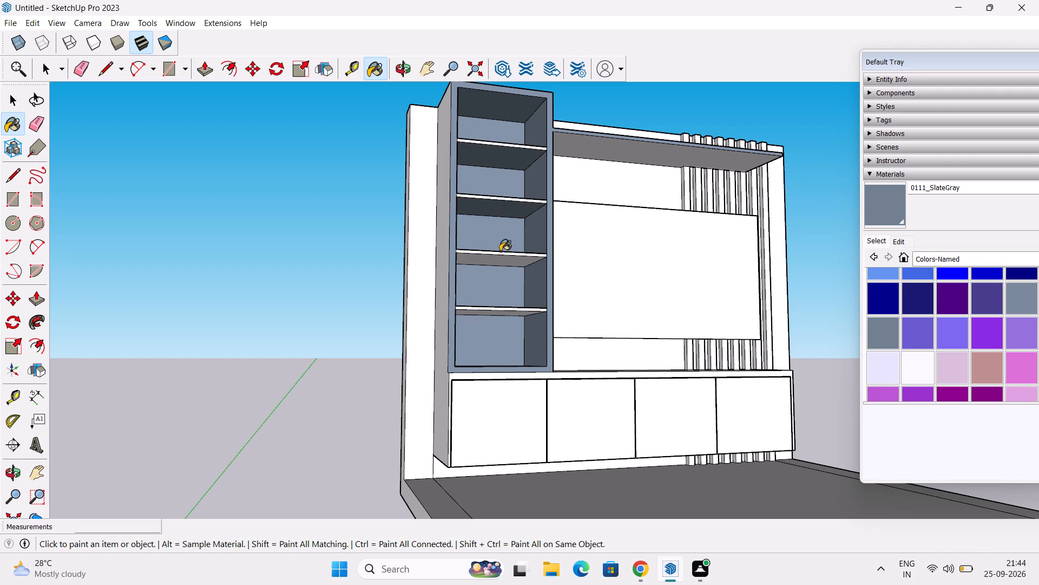
pyautogui.click(501, 263)
pyautogui.click(508, 312)
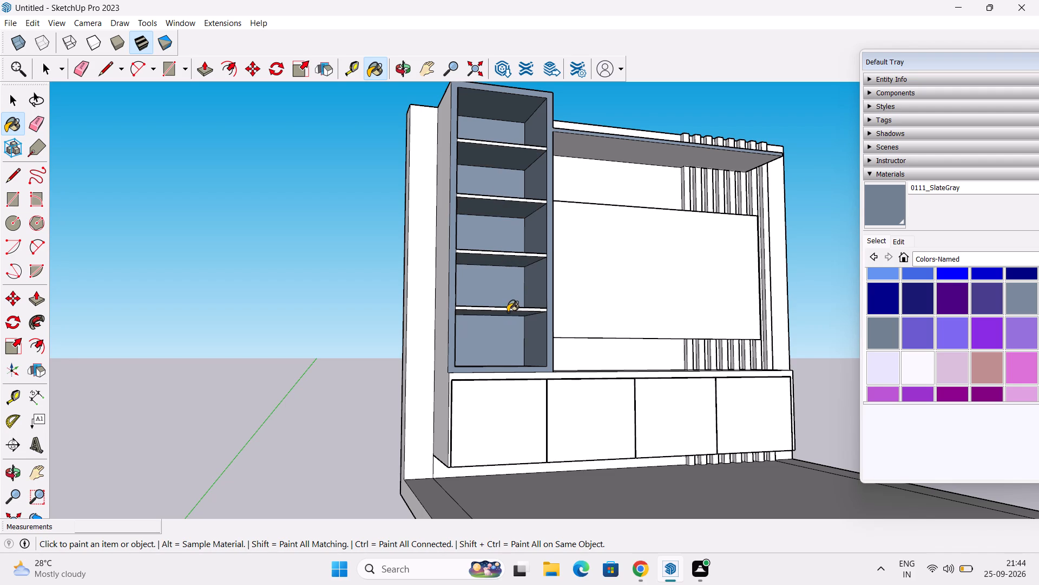
# Paint the front edges of the shelf unit's four inner shelves with 0111_SlateGray.
pyautogui.moveTo(512, 304); pyautogui.dragTo(310, 335, button='middle')
pyautogui.scroll(2, 422, 235)
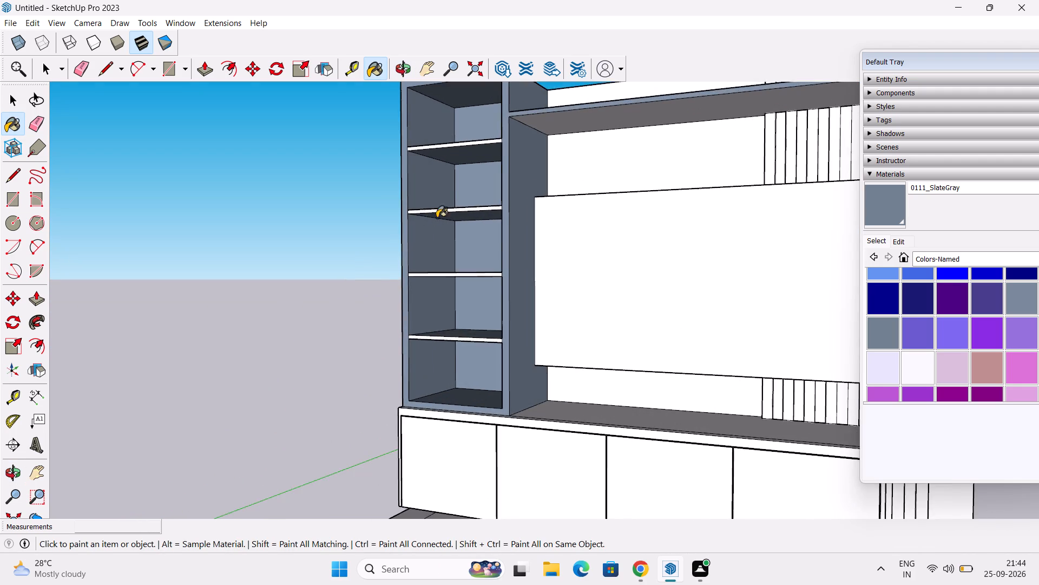
pyautogui.scroll(1, 444, 209)
pyautogui.scroll(1, 487, 152)
pyautogui.click(493, 131)
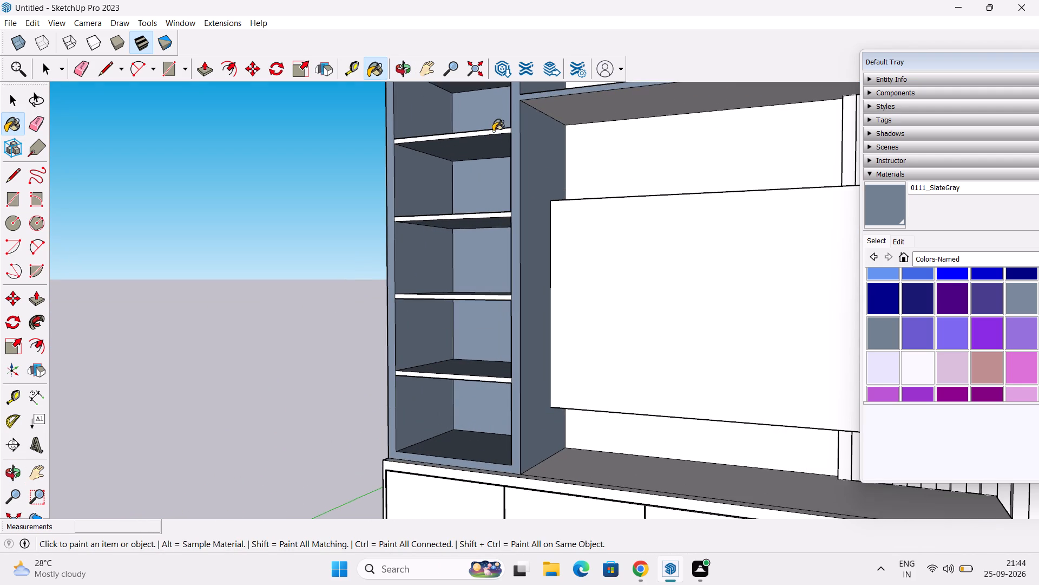
pyautogui.click(491, 216)
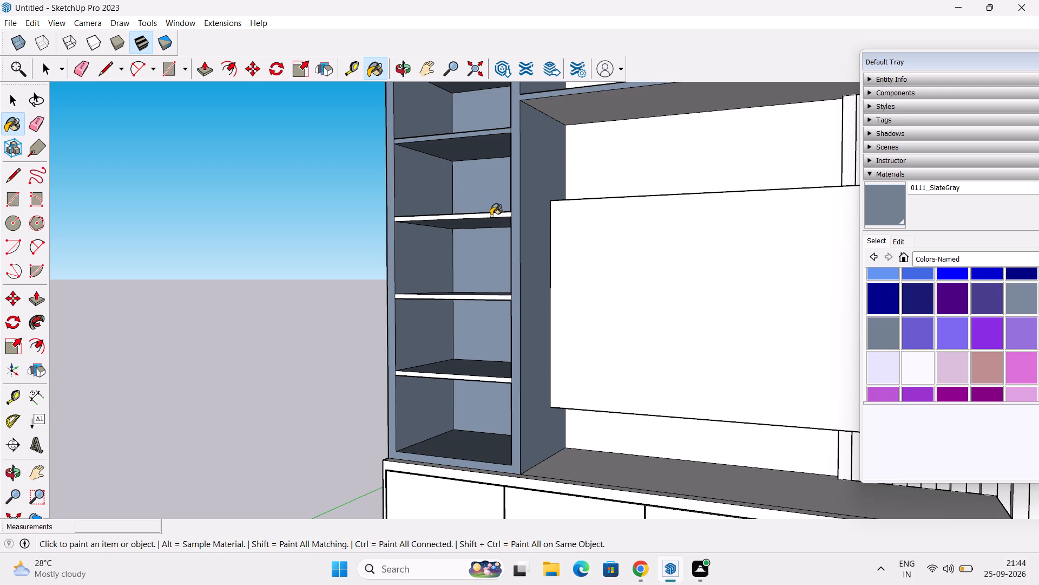
pyautogui.click(488, 296)
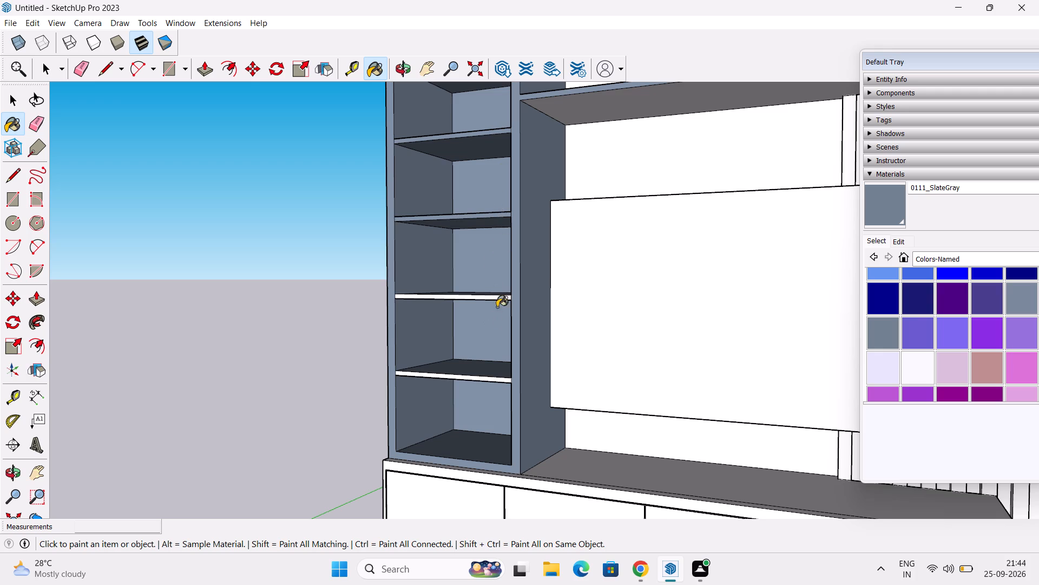
pyautogui.click(497, 297)
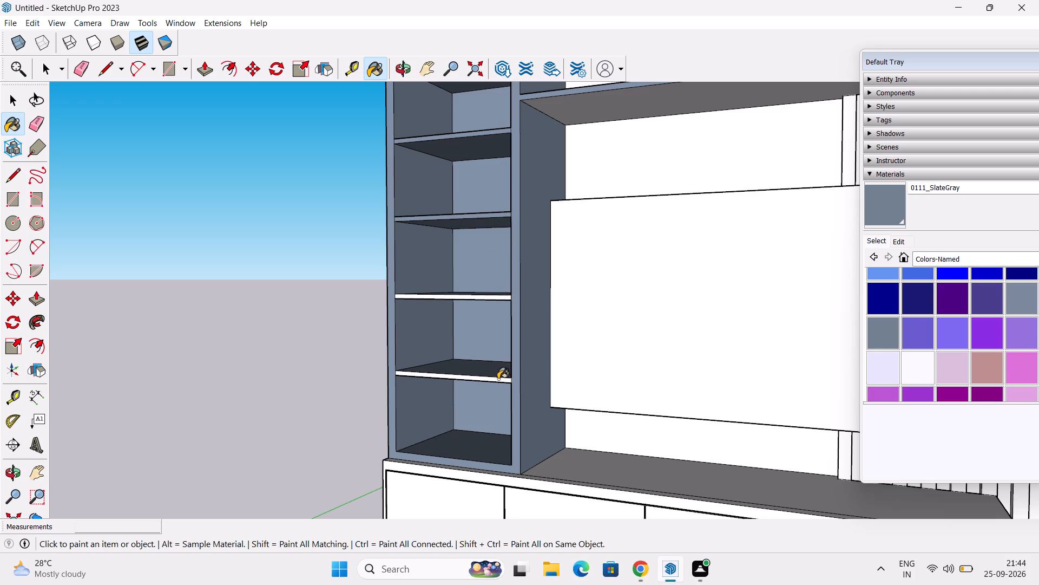
pyautogui.click(496, 381)
pyautogui.click(498, 380)
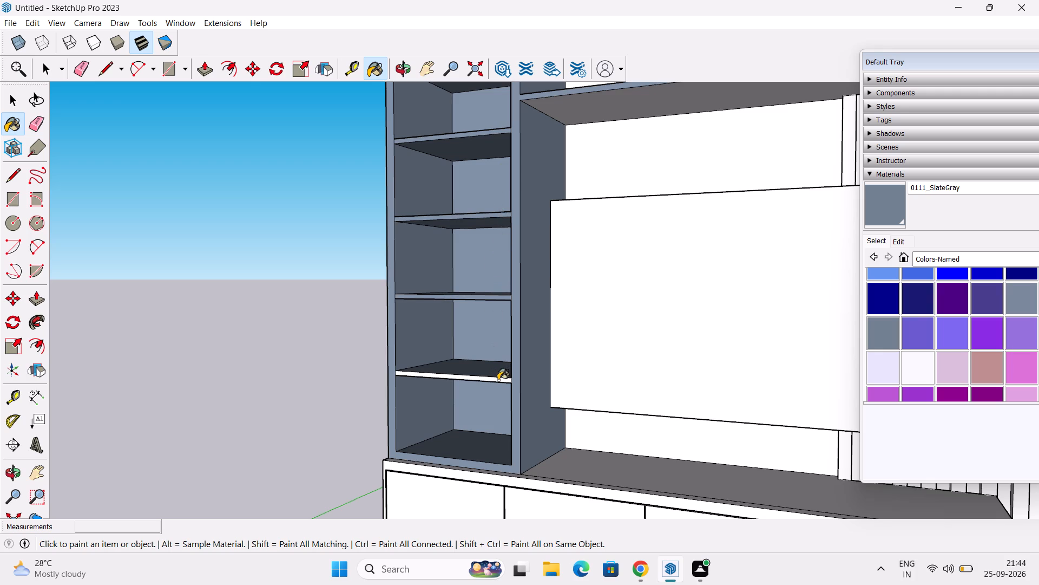
# Paint the long shelf's top, the shelf unit's top and its TV-side face above the long shelf with 0110_LightSlateGray.
pyautogui.scroll(-6, 506, 355)
pyautogui.moveTo(510, 340); pyautogui.dragTo(615, 430, button='middle')
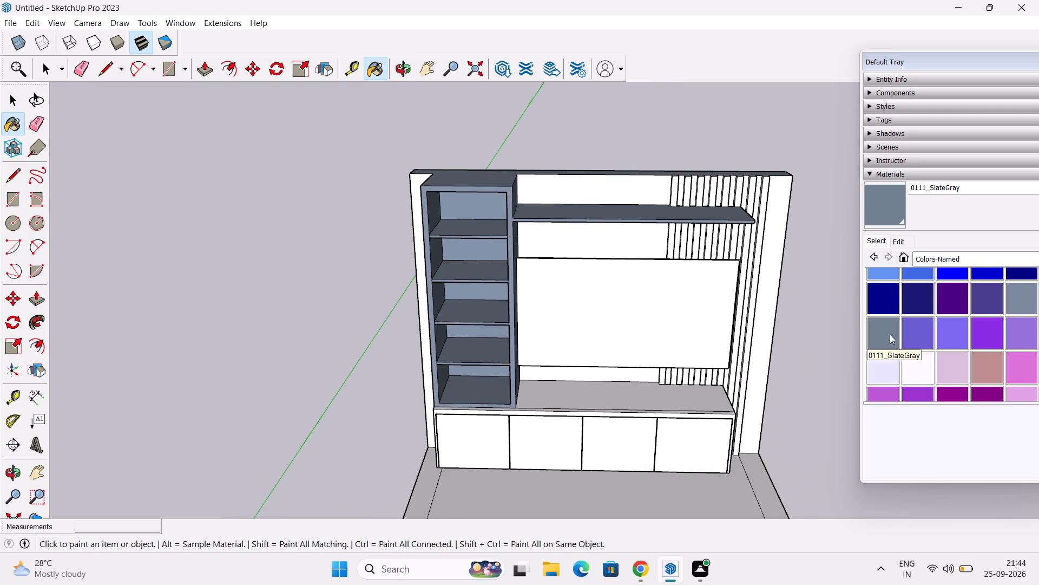
pyautogui.click(1014, 298)
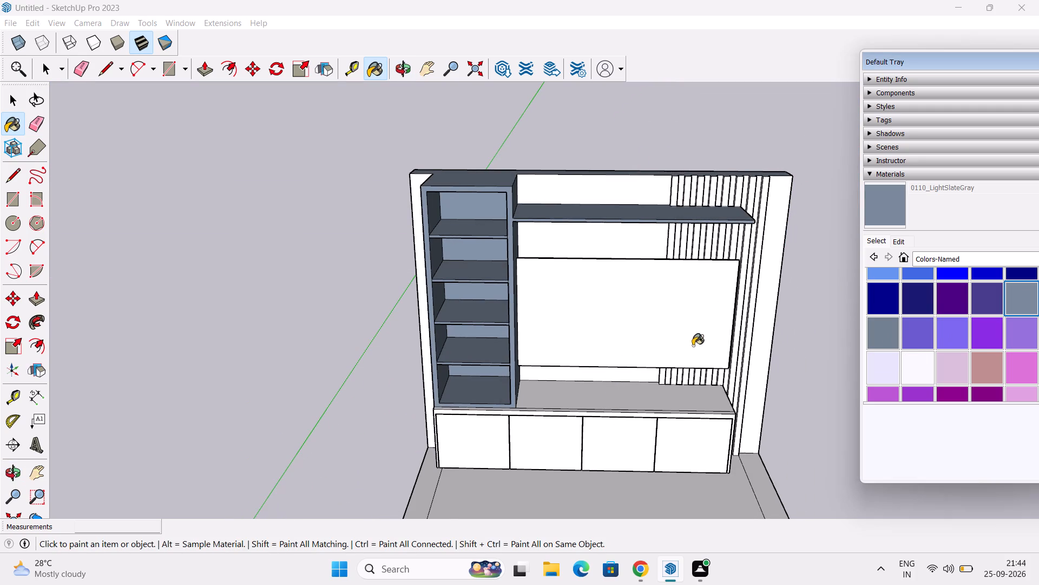
pyautogui.scroll(2, 485, 220)
pyautogui.moveTo(489, 213); pyautogui.dragTo(390, 298, button='middle')
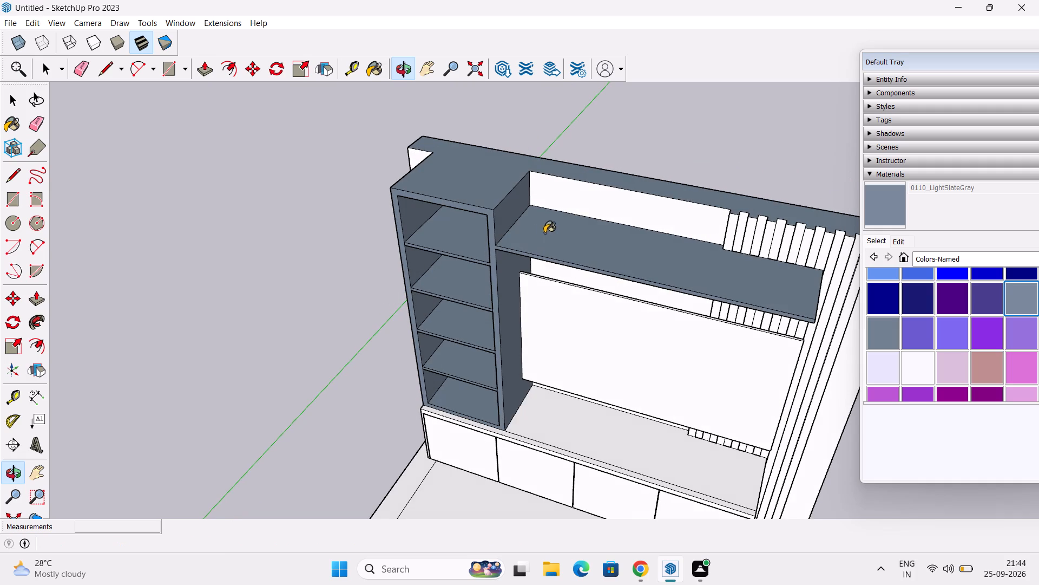
pyautogui.click(545, 233)
pyautogui.click(482, 191)
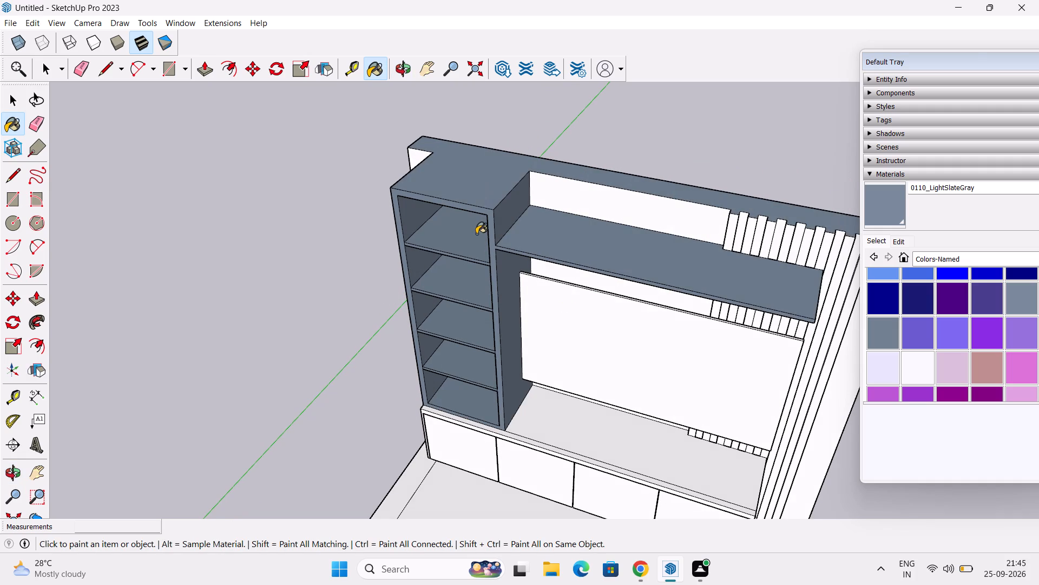
pyautogui.click(501, 222)
# Paint the shelf unit's front frame and the top compartment's back and outer-side inner faces with 0110_LightSlateGray.
pyautogui.moveTo(517, 241); pyautogui.dragTo(362, 157, button='middle')
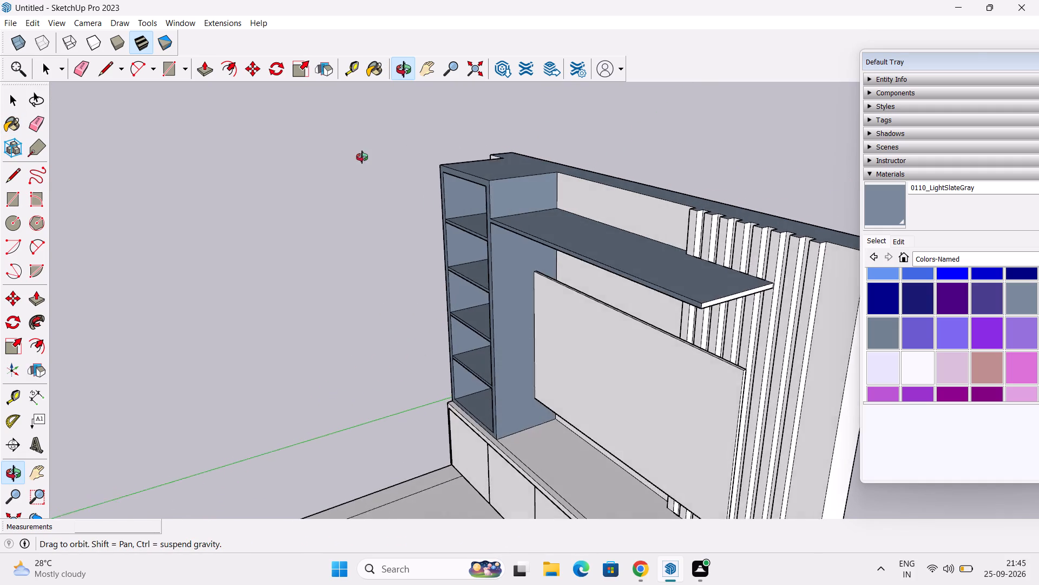
pyautogui.moveTo(362, 157); pyautogui.dragTo(515, 193, button='middle')
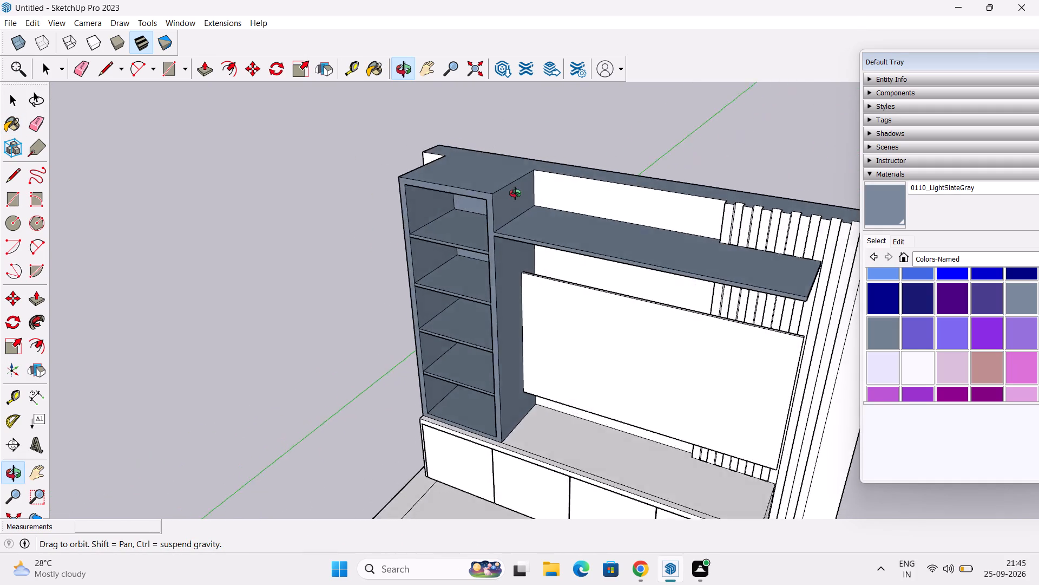
pyautogui.moveTo(515, 193); pyautogui.dragTo(568, 126, button='middle')
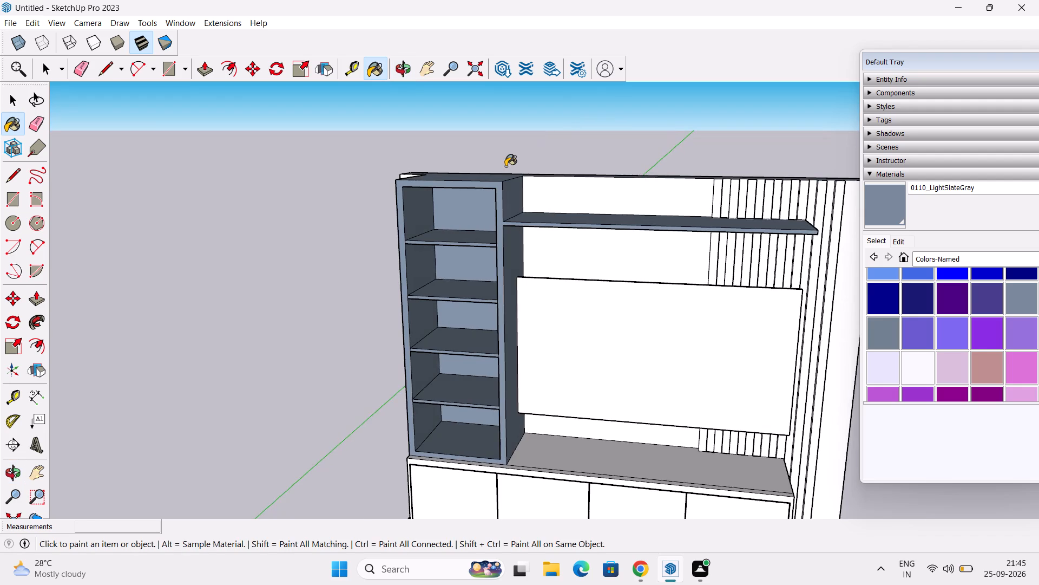
pyautogui.scroll(7, 505, 166)
pyautogui.click(450, 185)
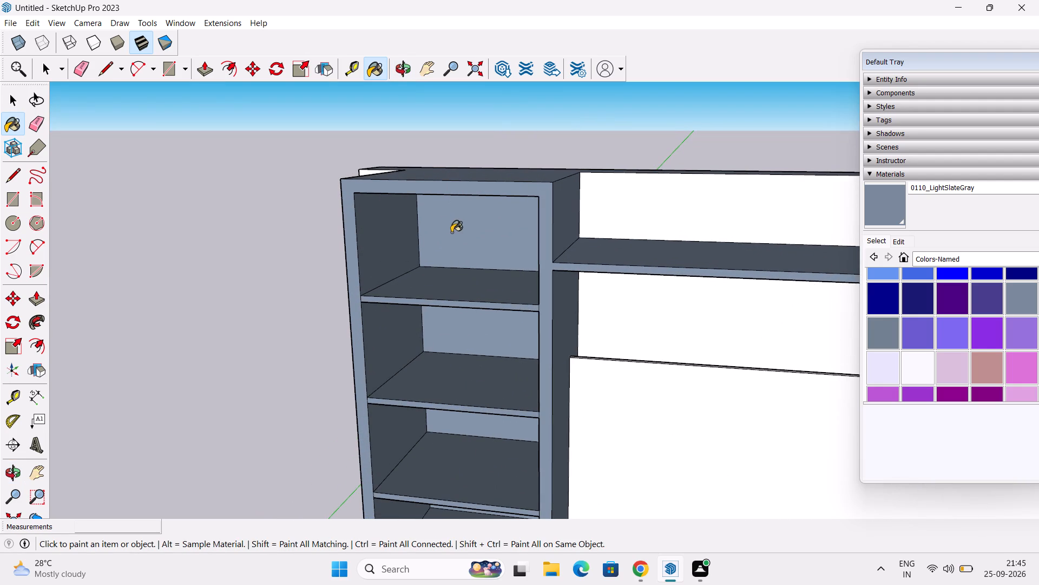
pyautogui.click(451, 232)
pyautogui.click(383, 238)
# Paint the floors of all five shelf compartments with 0110_LightSlateGray.
pyautogui.scroll(-3, 411, 233)
pyautogui.moveTo(411, 233); pyautogui.dragTo(413, 292, button='middle')
pyautogui.click(437, 277)
pyautogui.click(440, 346)
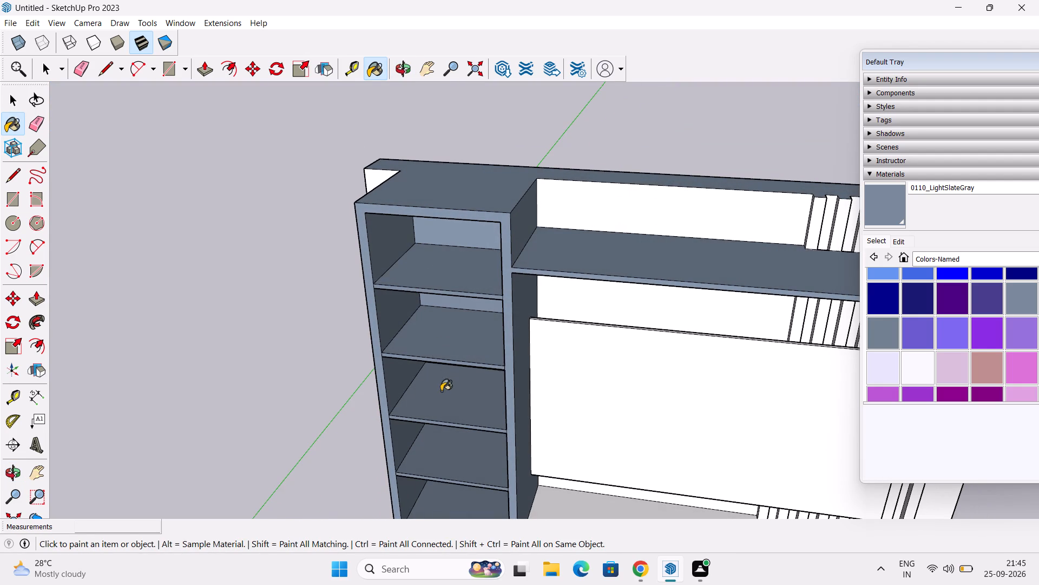
pyautogui.click(441, 391)
pyautogui.click(450, 448)
pyautogui.moveTo(455, 436); pyautogui.dragTo(450, 303, button='middle')
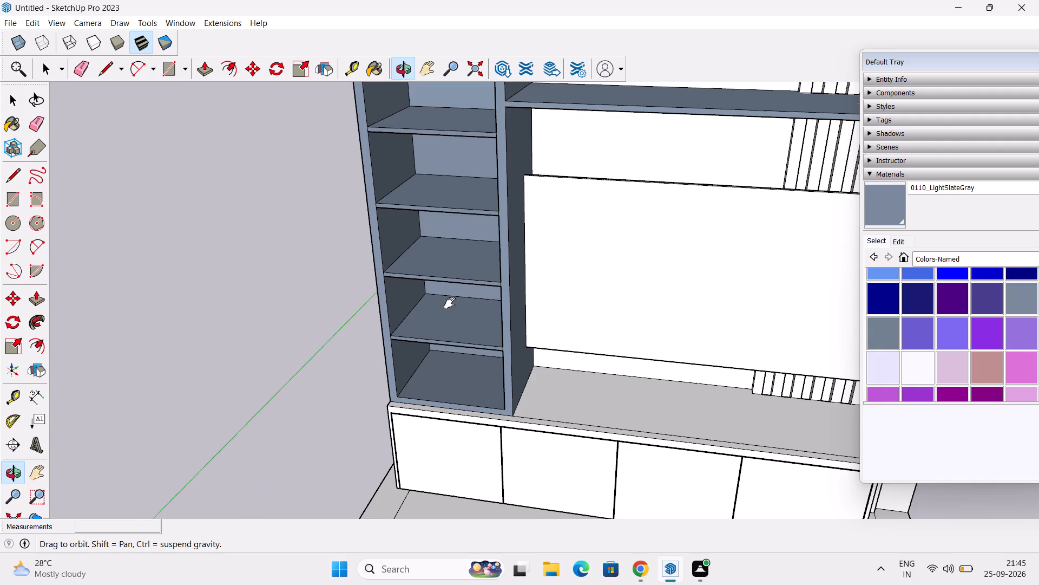
pyautogui.moveTo(450, 303); pyautogui.dragTo(450, 301, button='middle')
pyautogui.click(448, 373)
# Paint the inner faces of the shelf unit's outer side panel in all five compartments with 0110_LightSlateGray.
pyautogui.click(399, 286)
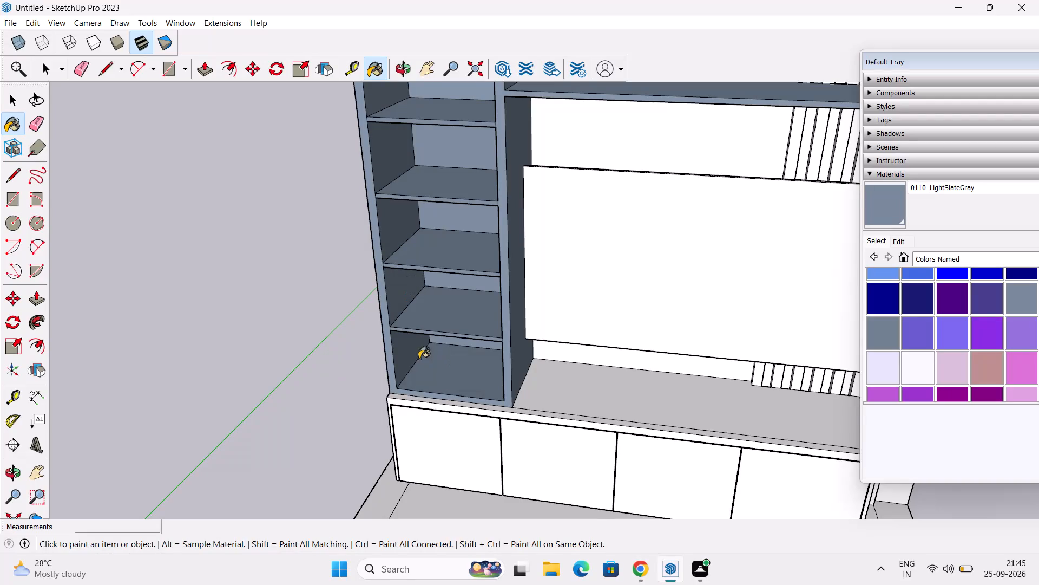
pyautogui.click(413, 352)
pyautogui.click(391, 217)
pyautogui.click(391, 160)
pyautogui.moveTo(398, 153); pyautogui.dragTo(418, 251, button='middle')
pyautogui.click(391, 186)
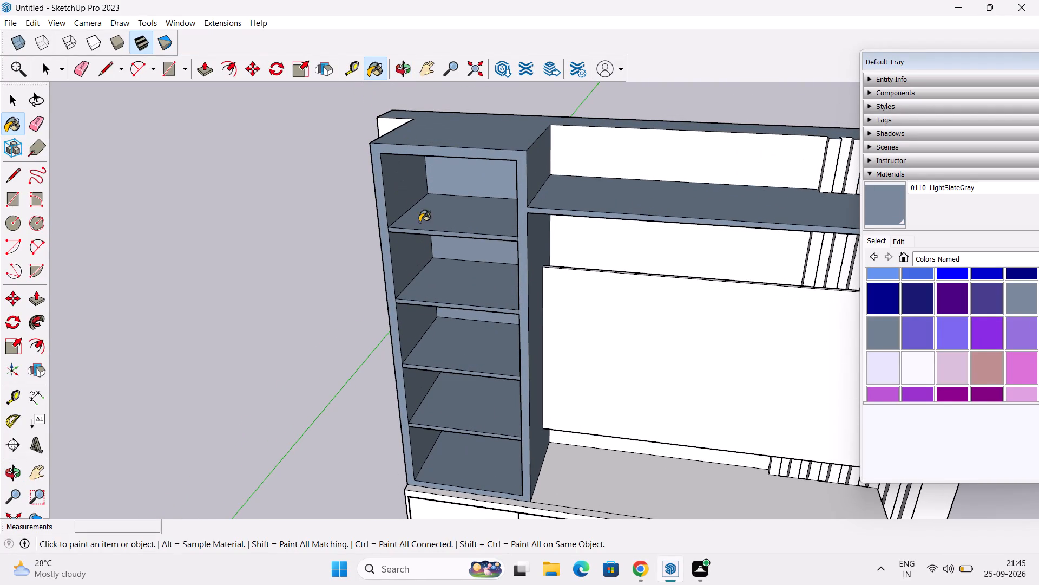
# Paint the inner faces of the shelf unit's TV-side panel in all five compartments with 0110_LightSlateGray.
pyautogui.moveTo(446, 218); pyautogui.dragTo(674, 182, button='middle')
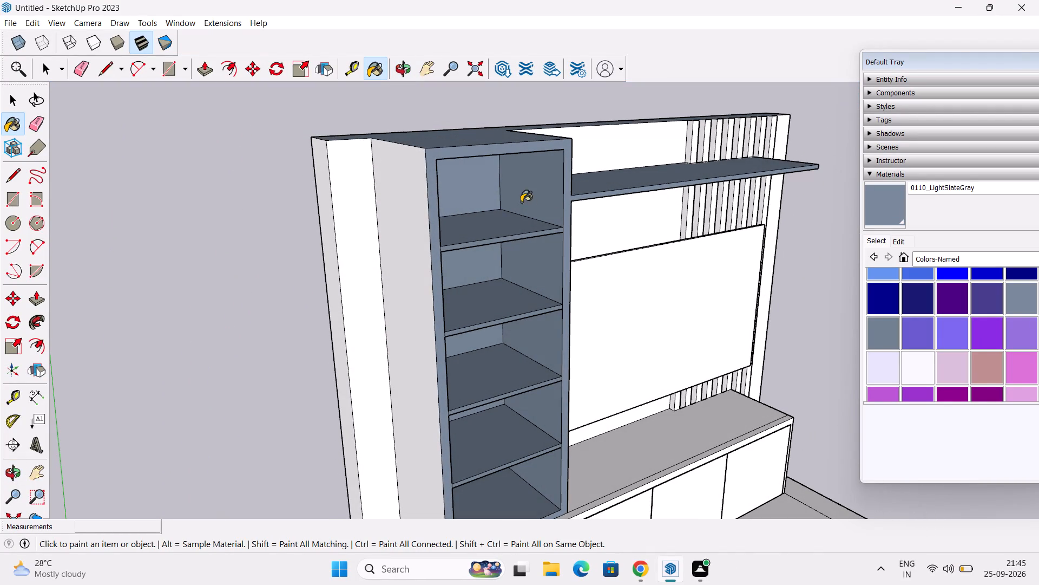
pyautogui.click(527, 196)
pyautogui.click(544, 282)
pyautogui.moveTo(547, 342); pyautogui.dragTo(547, 348)
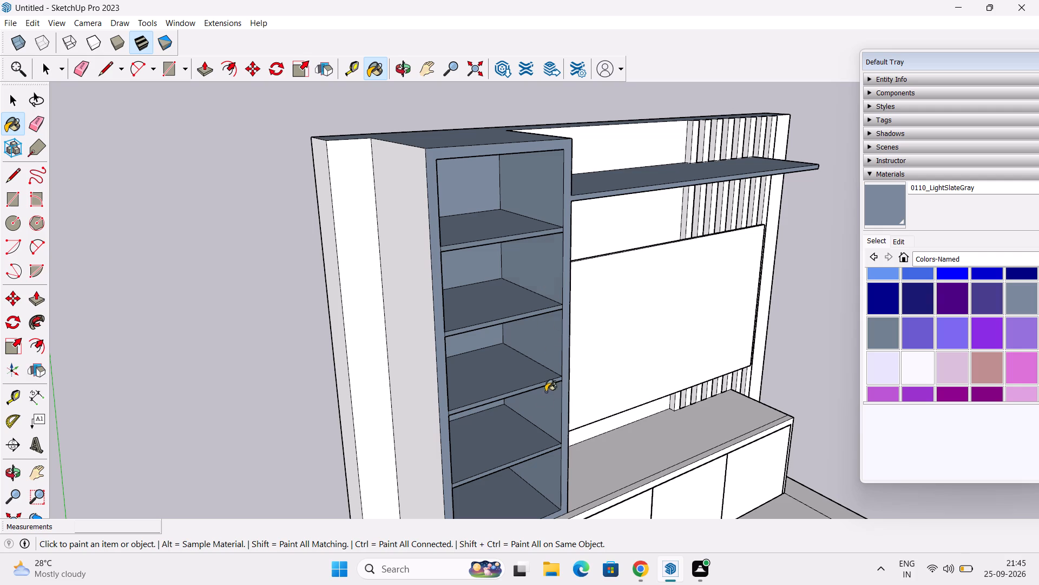
pyautogui.click(540, 414)
pyautogui.click(545, 472)
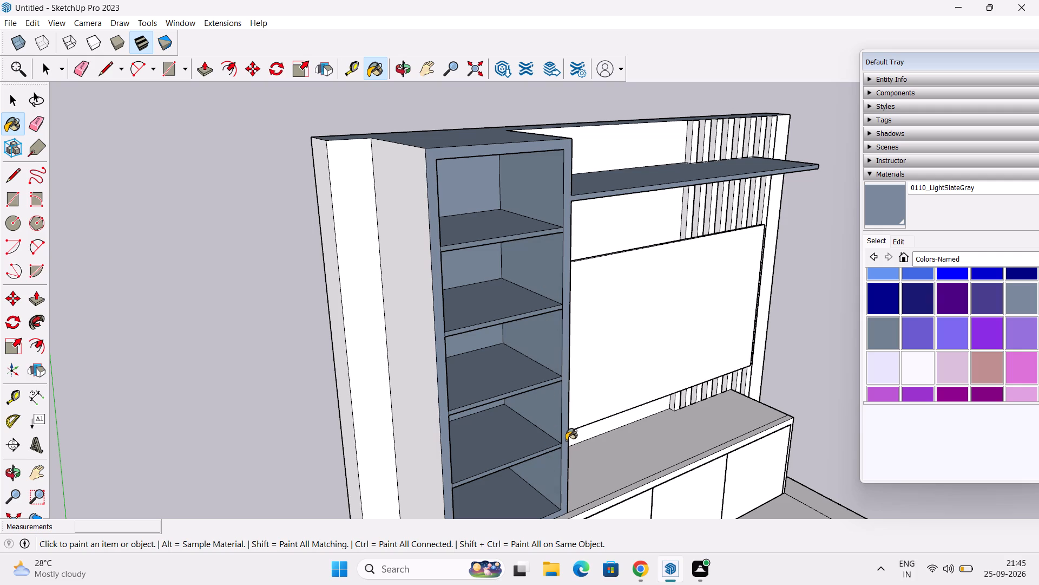
# Paint the shelf unit's front frame, shelf floors, top and outer side panel with 0110_LightSlateGray.
pyautogui.click(566, 440)
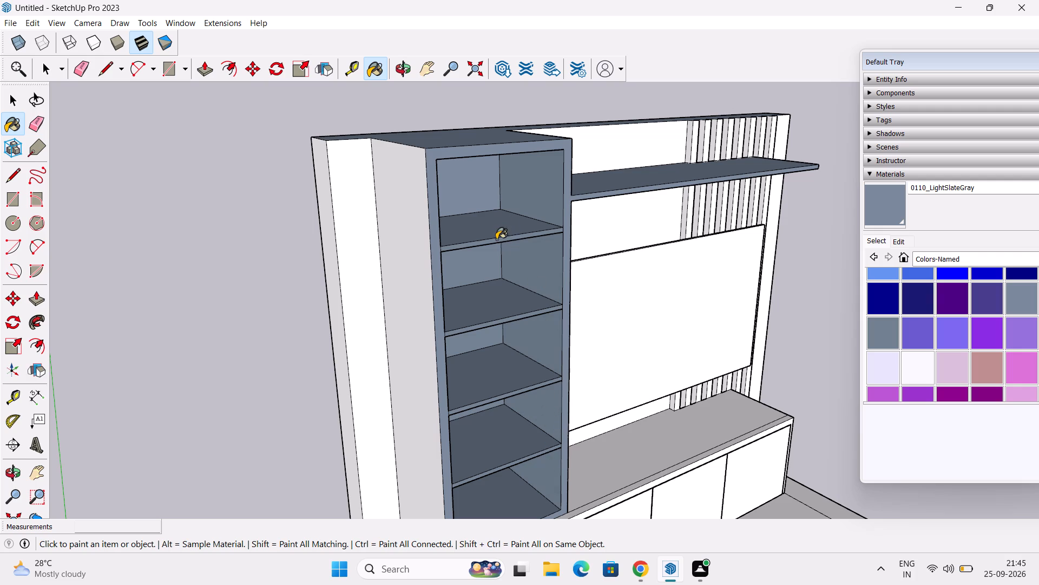
pyautogui.click(496, 239)
pyautogui.click(525, 314)
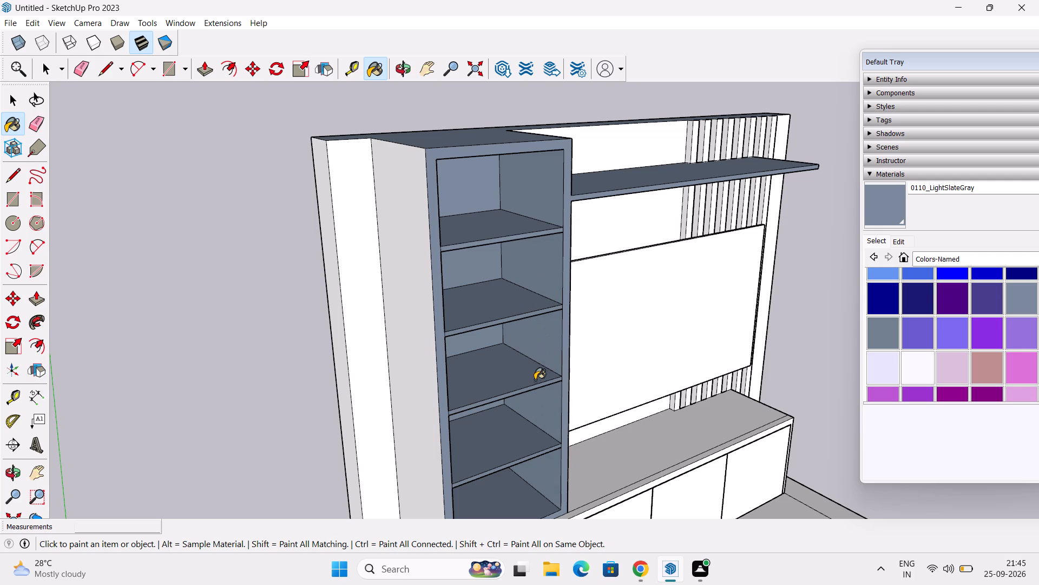
pyautogui.click(535, 384)
pyautogui.moveTo(531, 458); pyautogui.dragTo(532, 445)
pyautogui.click(482, 135)
pyautogui.click(415, 219)
# Paint the undersides of the shelf unit's shelves with 0110_LightSlateGray.
pyautogui.moveTo(433, 217); pyautogui.dragTo(238, 73, button='middle')
pyautogui.scroll(2, 303, 134)
pyautogui.moveTo(321, 174); pyautogui.dragTo(353, 149, button='middle')
pyautogui.click(413, 173)
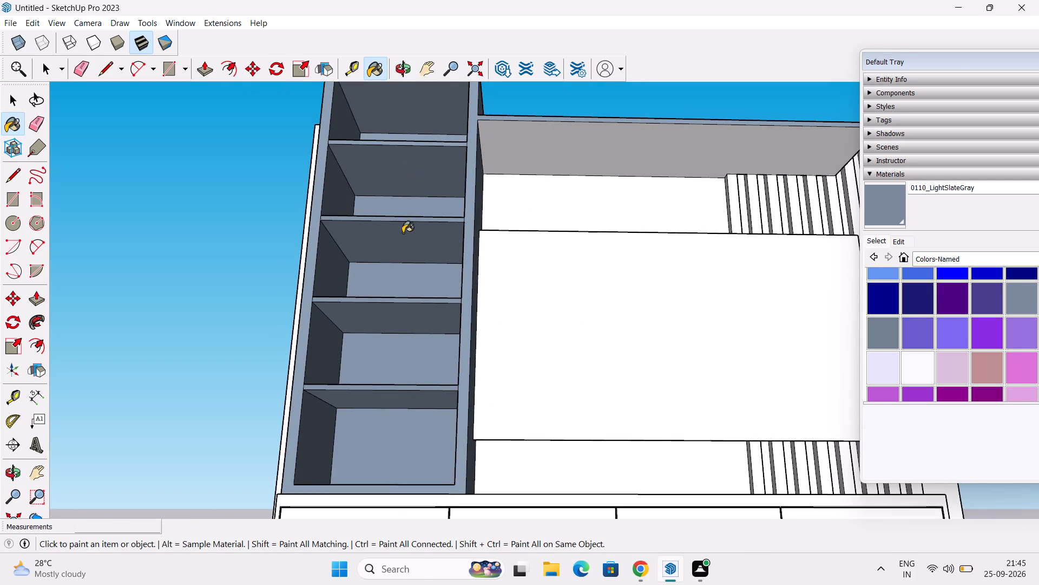
pyautogui.click(412, 243)
pyautogui.click(410, 320)
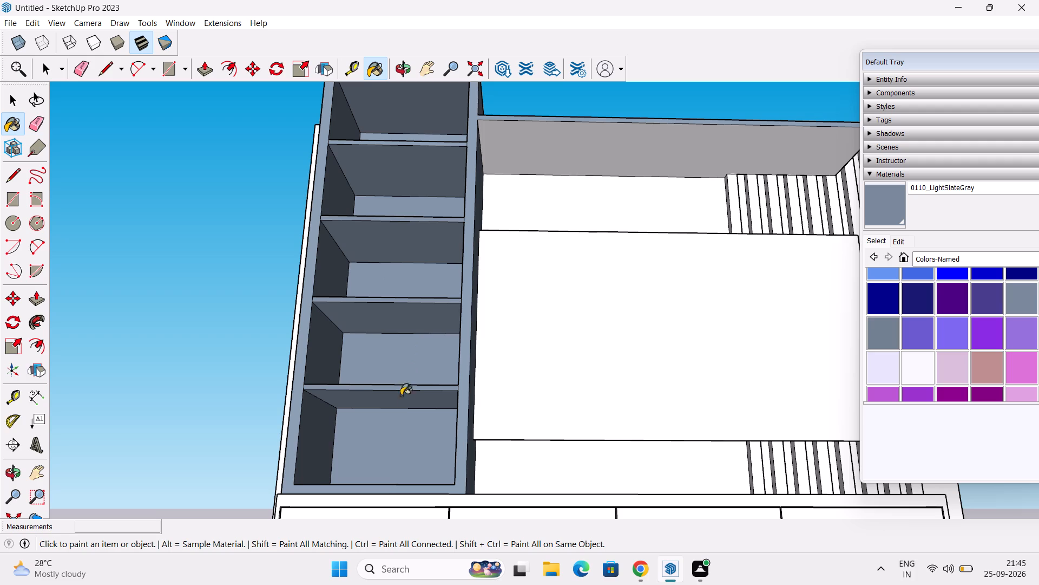
pyautogui.click(399, 401)
# Paint the back faces of all five shelf compartments with 0110_LightSlateGray.
pyautogui.moveTo(394, 393); pyautogui.dragTo(387, 423, button='middle')
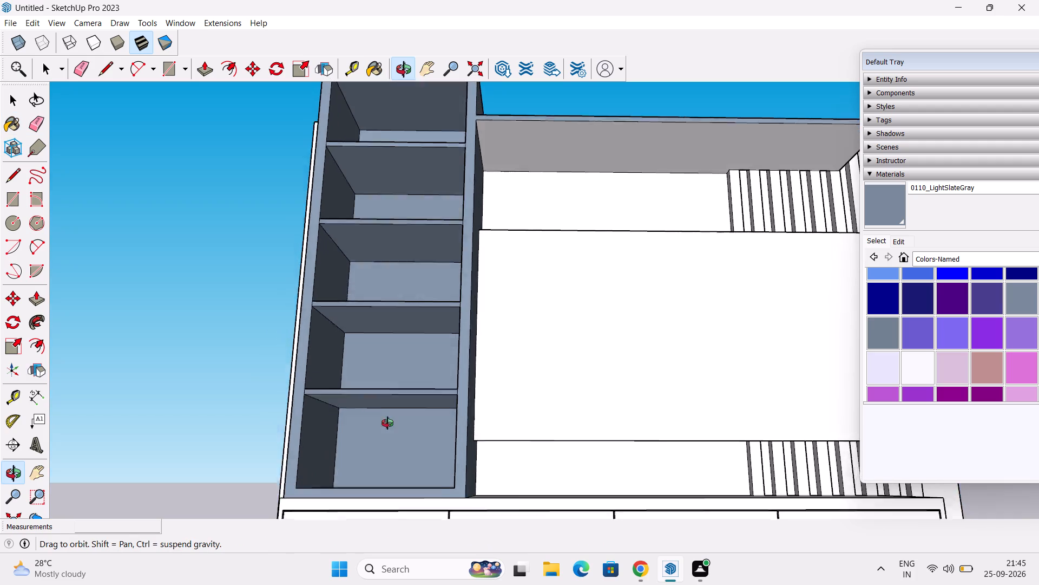
pyautogui.moveTo(387, 423); pyautogui.dragTo(387, 427, button='middle')
pyautogui.moveTo(384, 441); pyautogui.dragTo(384, 421)
pyautogui.click(392, 346)
pyautogui.moveTo(386, 251); pyautogui.dragTo(390, 261)
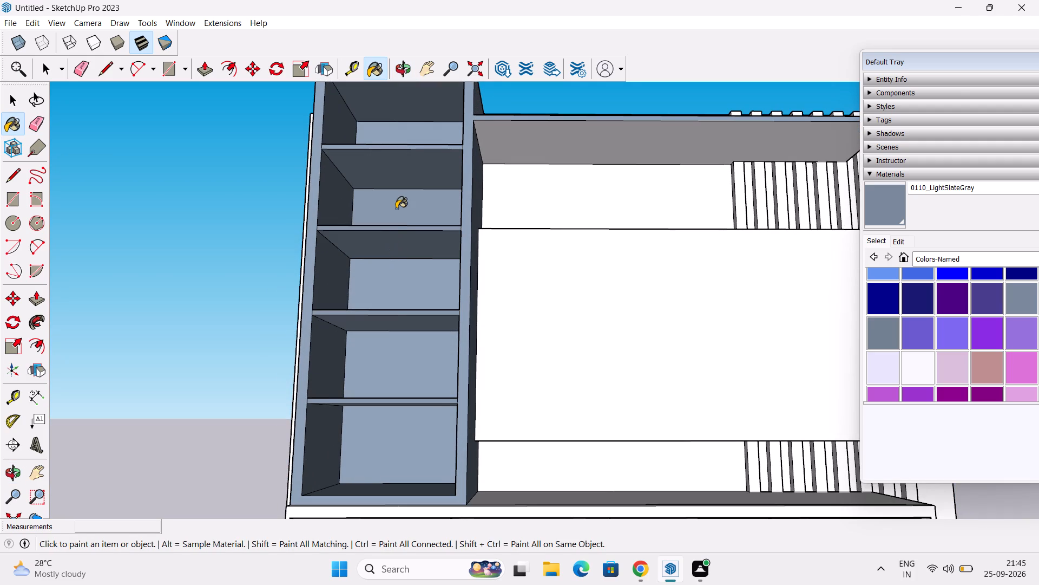
pyautogui.click(396, 205)
pyautogui.click(415, 132)
pyautogui.click(414, 200)
pyautogui.click(413, 265)
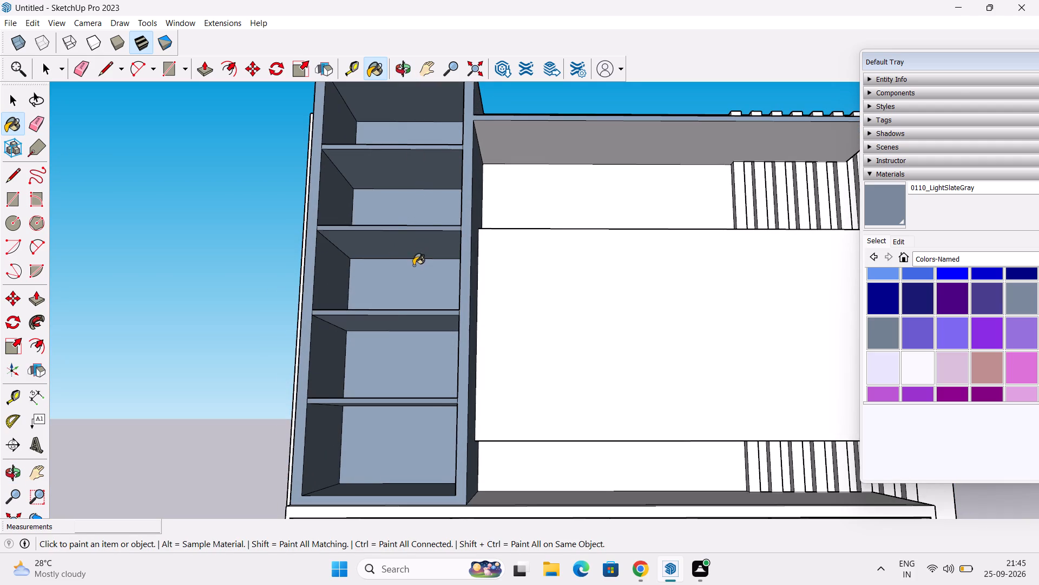
pyautogui.click(406, 353)
pyautogui.click(393, 431)
# Go over the floors of all five shelf compartments with 0110_LightSlateGray.
pyautogui.moveTo(379, 334); pyautogui.dragTo(338, 500, button='middle')
pyautogui.click(383, 174)
pyautogui.click(409, 265)
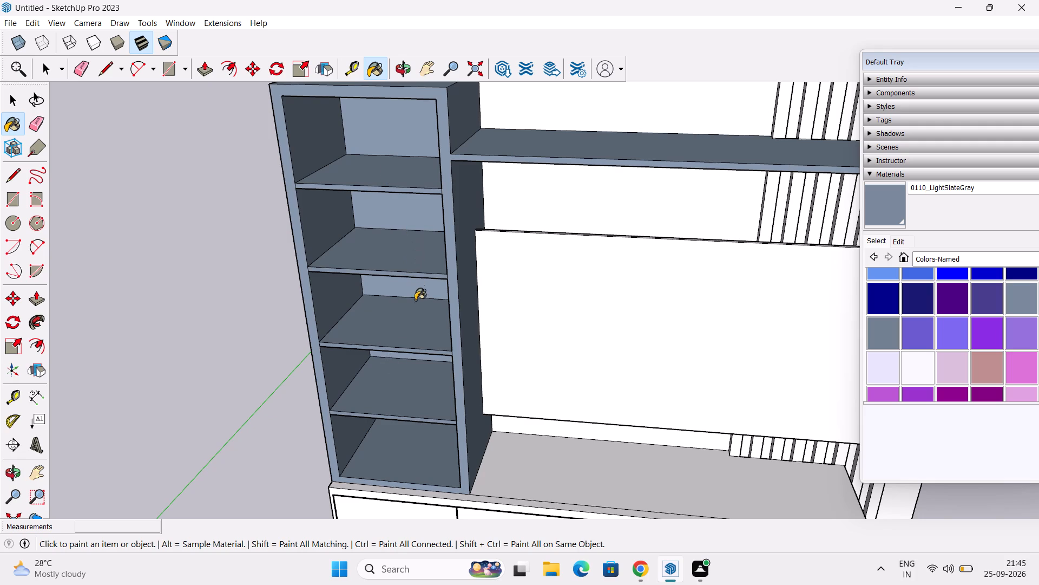
pyautogui.click(410, 320)
pyautogui.click(396, 375)
pyautogui.click(387, 325)
pyautogui.click(407, 450)
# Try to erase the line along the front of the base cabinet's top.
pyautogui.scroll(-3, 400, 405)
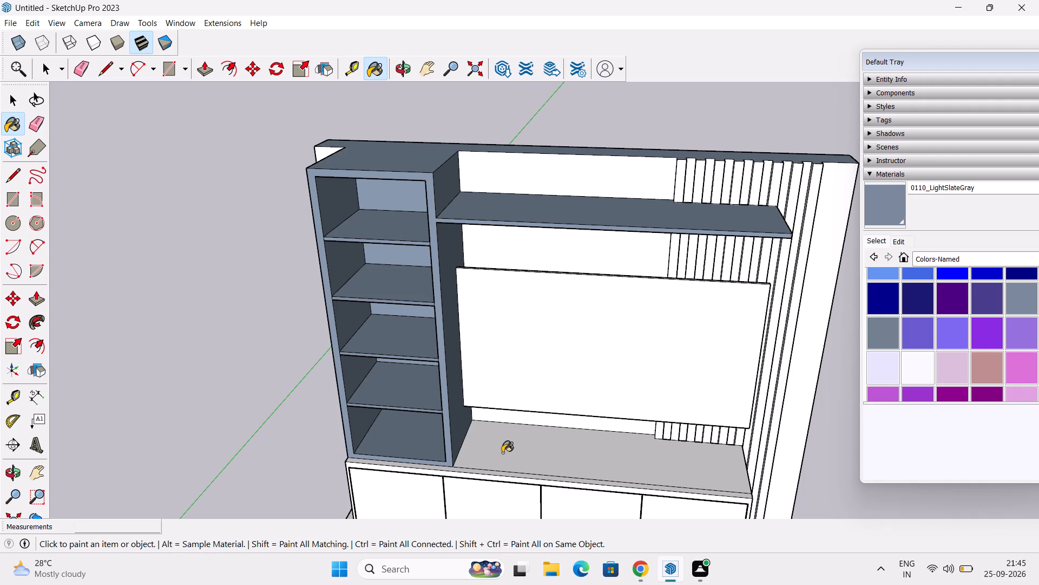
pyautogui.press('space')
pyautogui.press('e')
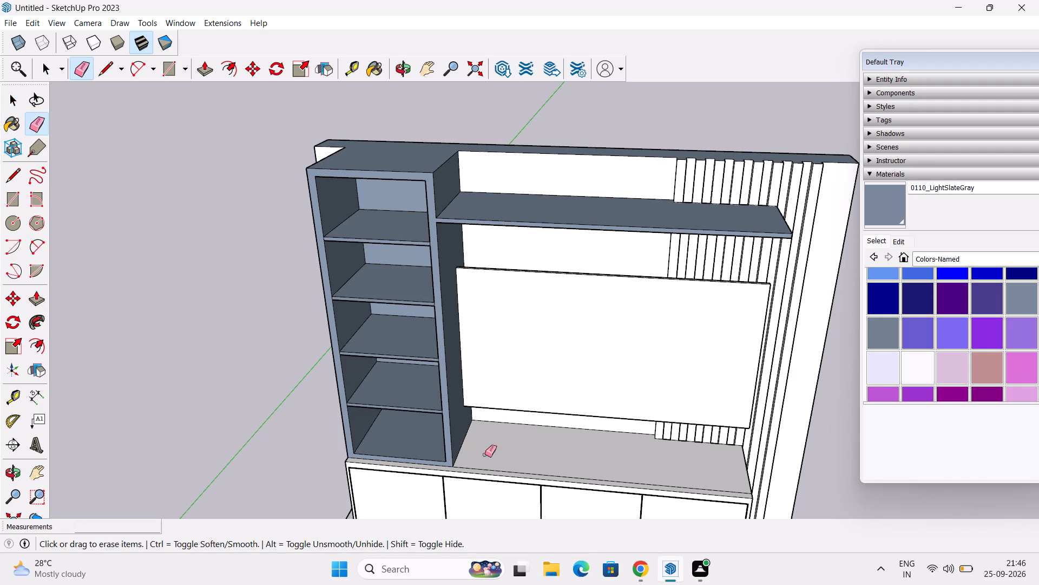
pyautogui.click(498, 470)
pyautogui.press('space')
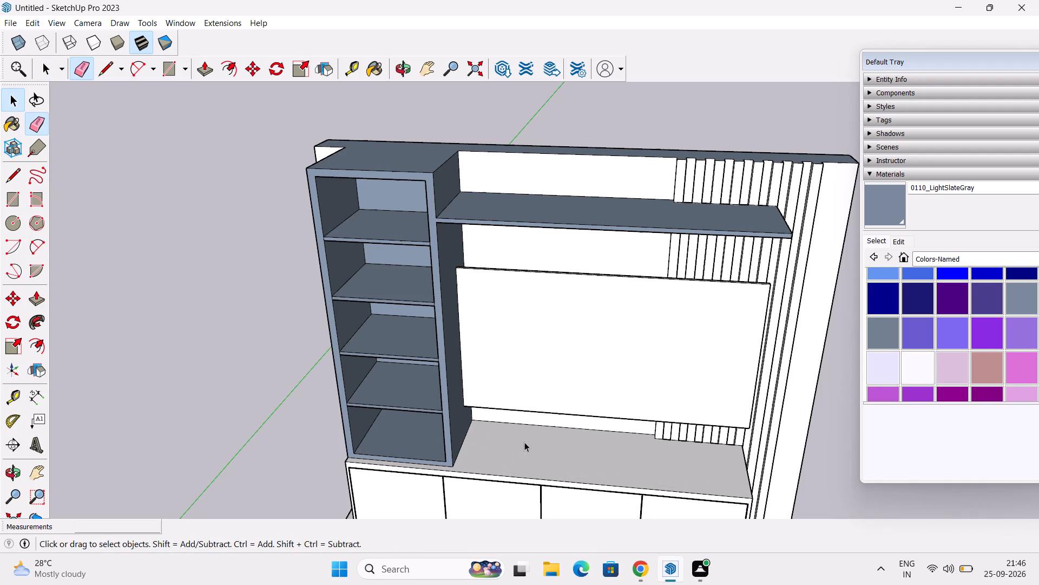
# Choose 0110_LightSlateGray again and paint the top face of the long shelf.
pyautogui.click(1028, 295)
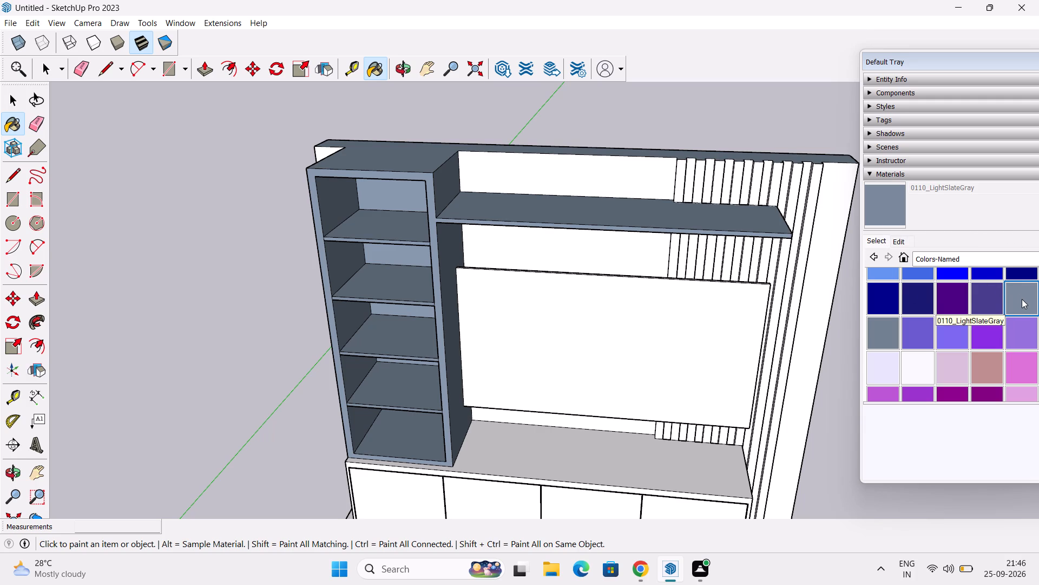
pyautogui.click(484, 210)
# Examine the coloured shelf unit and long shelf from above and from the front.
pyautogui.moveTo(518, 244); pyautogui.dragTo(491, 300, button='middle')
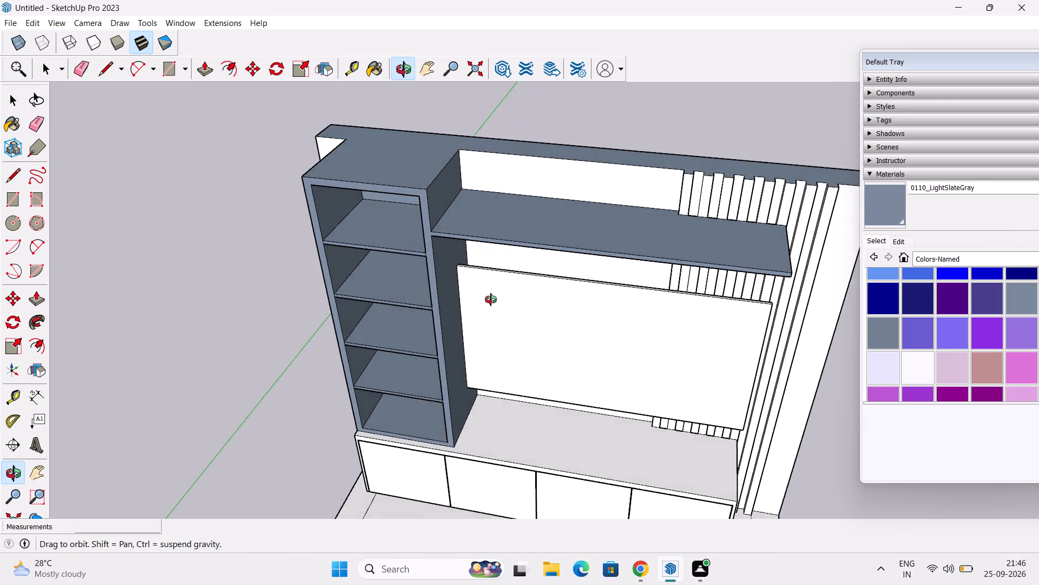
pyautogui.moveTo(491, 300); pyautogui.dragTo(426, 412, button='middle')
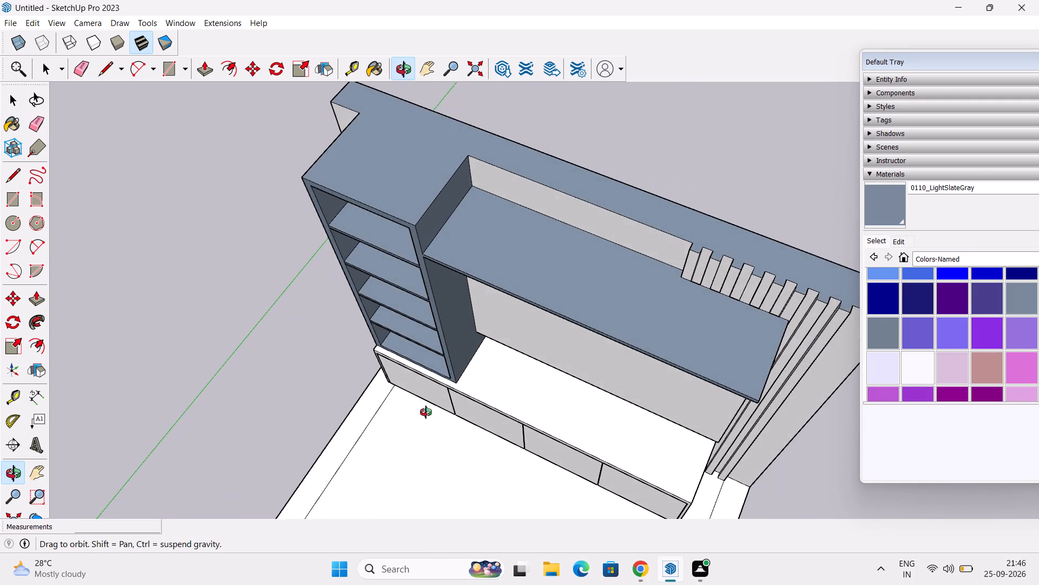
pyautogui.moveTo(426, 412); pyautogui.dragTo(423, 428, button='middle')
pyautogui.scroll(-2, 528, 241)
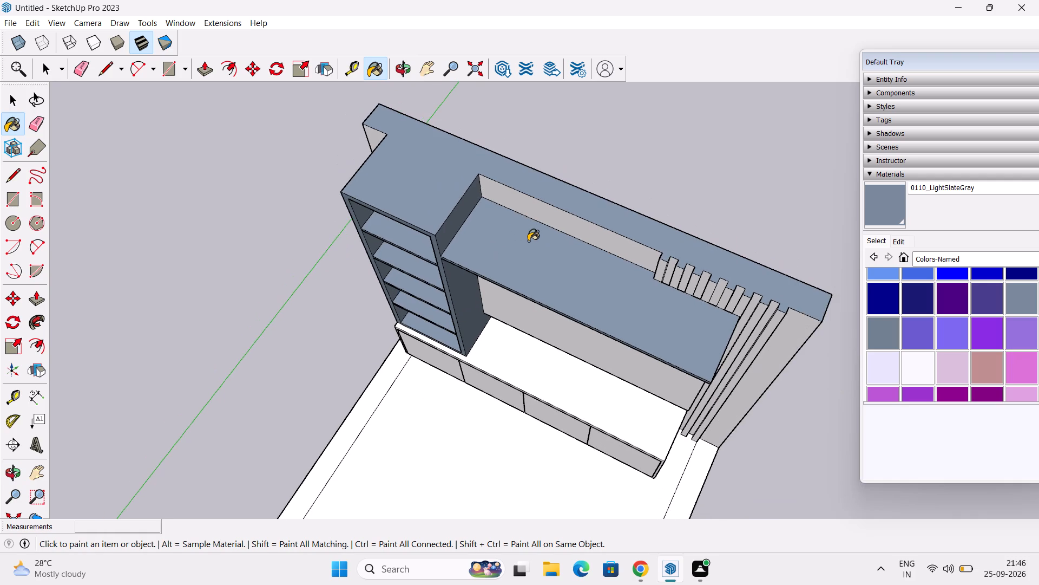
pyautogui.moveTo(531, 238); pyautogui.dragTo(634, 176, button='middle')
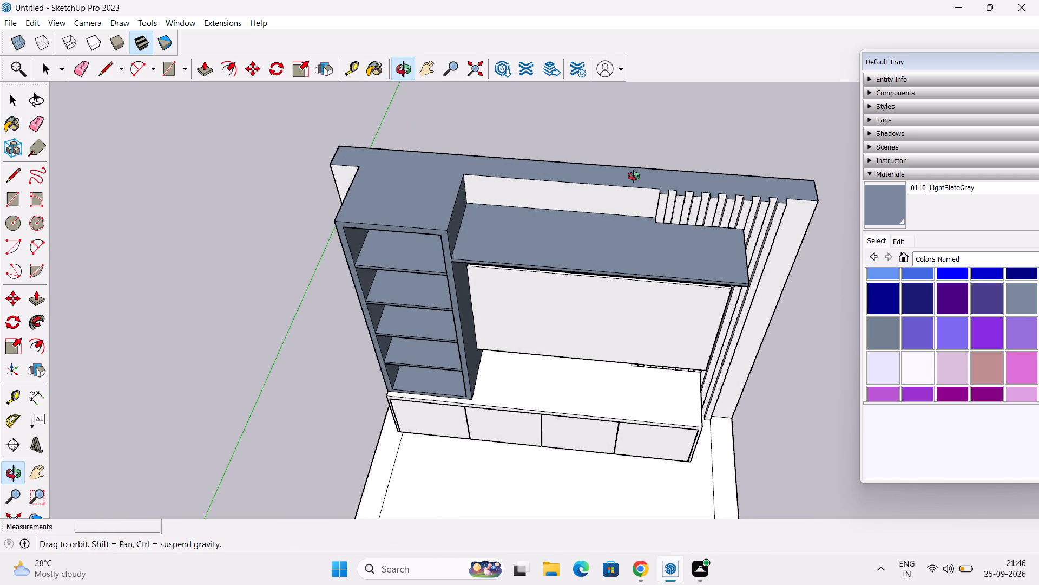
pyautogui.moveTo(634, 176); pyautogui.dragTo(633, 180, button='middle')
pyautogui.moveTo(545, 240); pyautogui.dragTo(565, 119, button='middle')
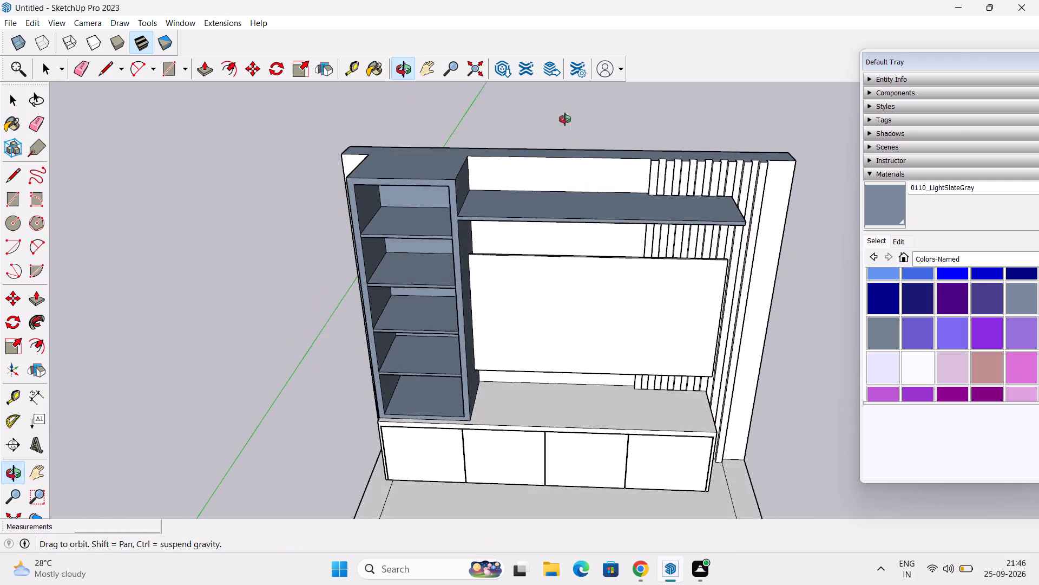
pyautogui.moveTo(565, 119); pyautogui.dragTo(532, 80, button='middle')
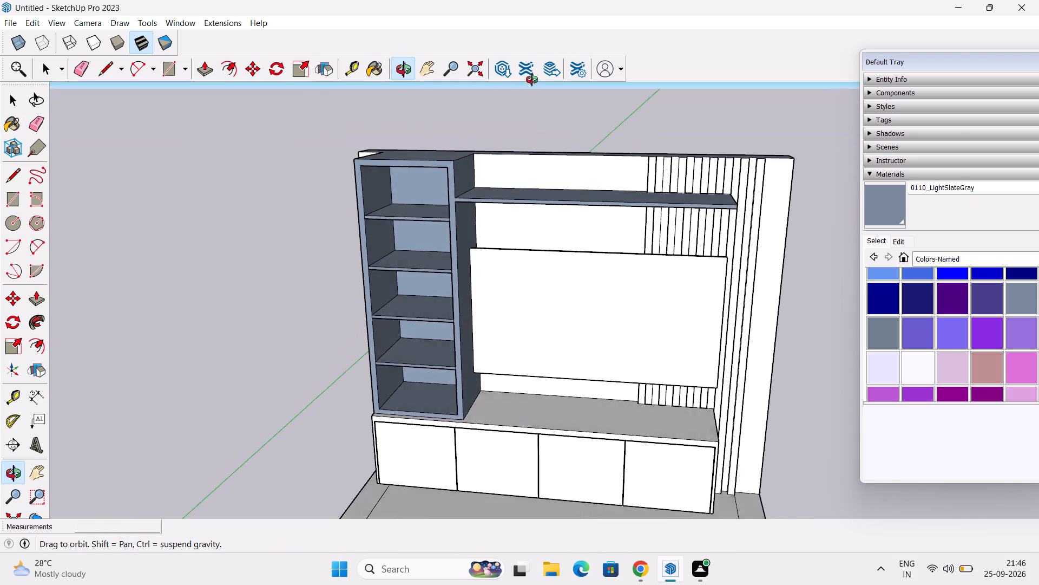
pyautogui.moveTo(532, 80); pyautogui.dragTo(527, 83, button='middle')
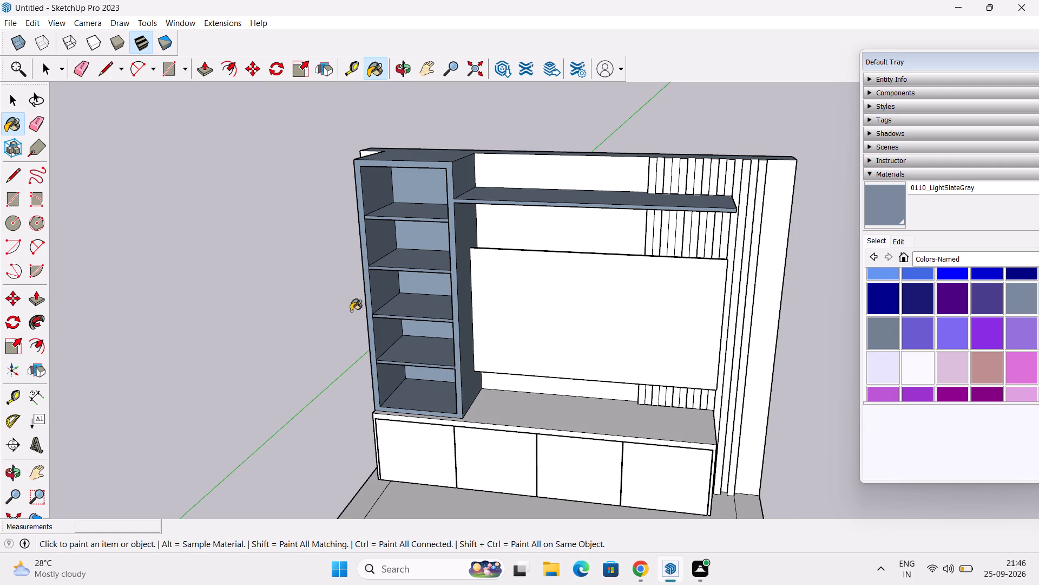
# Paint the floors and outer-side inner faces of the upper two shelf compartments with 0110_LightSlateGray.
pyautogui.scroll(2, 380, 271)
pyautogui.moveTo(412, 229); pyautogui.dragTo(386, 426, button='middle')
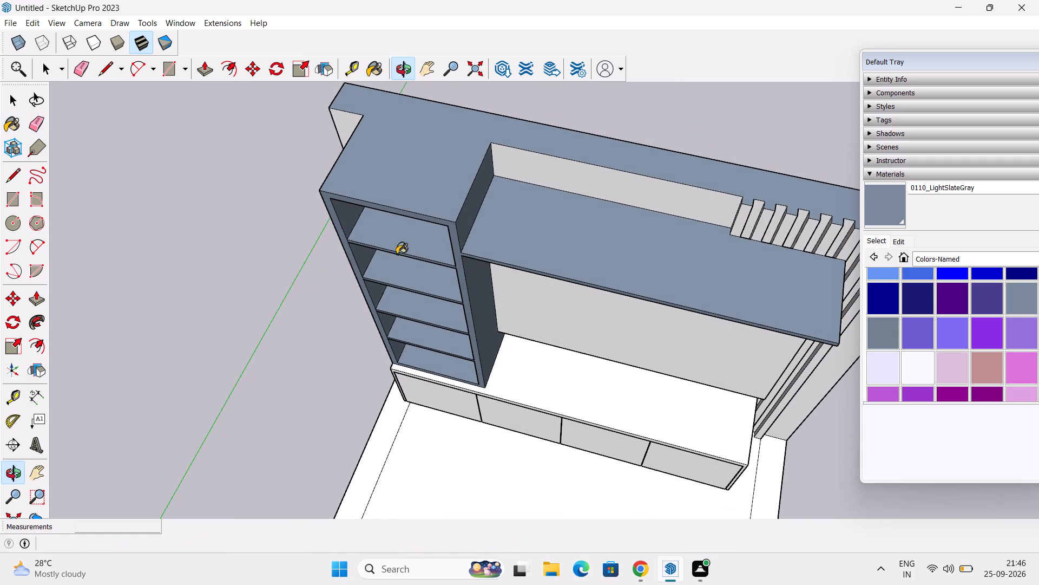
pyautogui.click(406, 245)
pyautogui.click(412, 287)
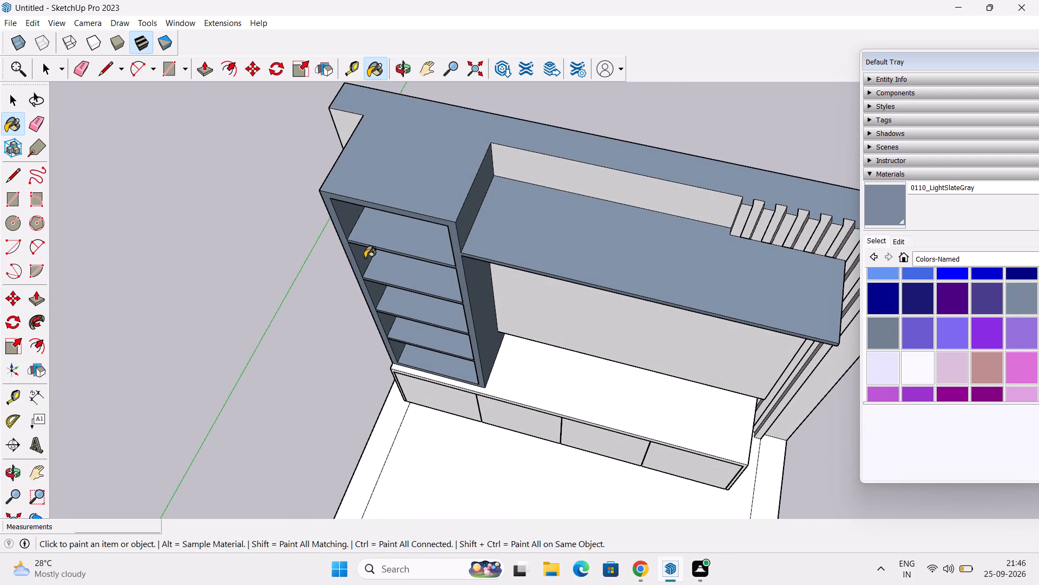
pyautogui.click(365, 258)
pyautogui.click(348, 219)
# Paint the outer panel's inner faces, bottom compartment floor, TV-side panel and front frame of the shelf unit with 0110_LightSlateGray.
pyautogui.moveTo(439, 402); pyautogui.dragTo(346, 264, button='middle')
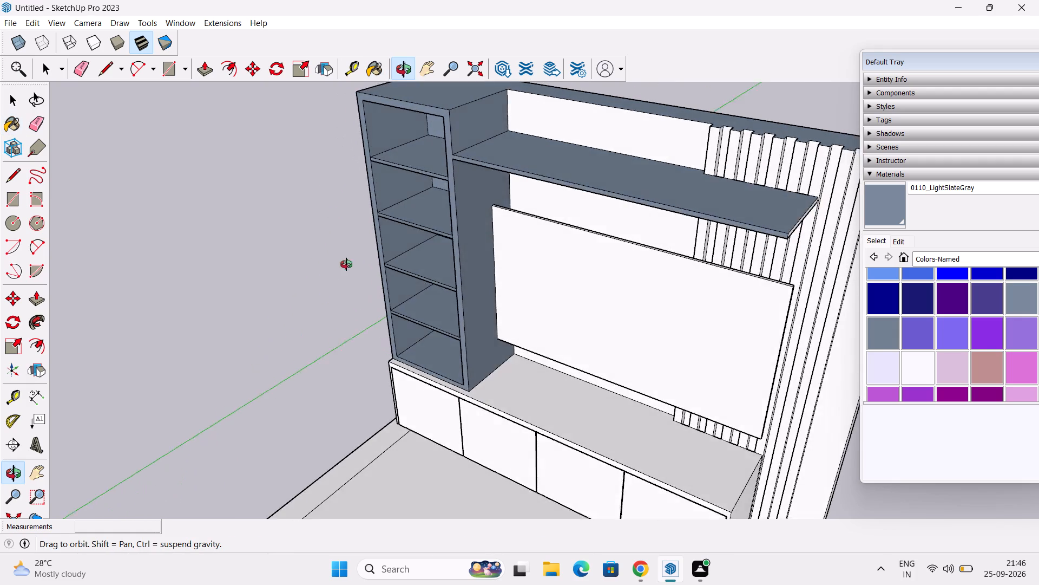
pyautogui.moveTo(346, 264); pyautogui.dragTo(300, 264, button='middle')
pyautogui.moveTo(395, 122); pyautogui.dragTo(403, 141)
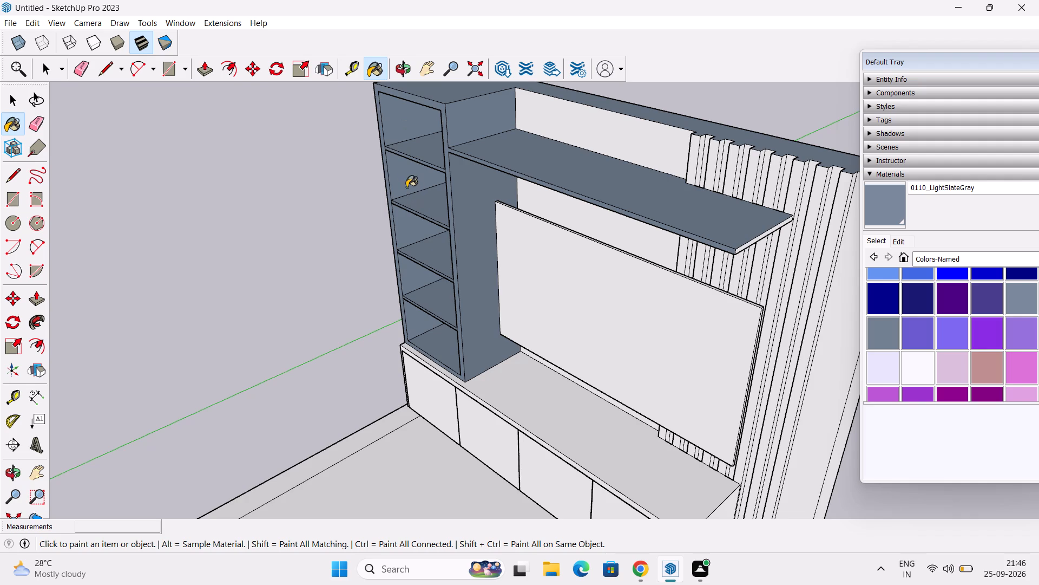
pyautogui.click(400, 180)
pyautogui.click(405, 233)
pyautogui.moveTo(413, 280); pyautogui.dragTo(413, 287)
pyautogui.click(416, 326)
pyautogui.click(437, 339)
pyautogui.click(482, 298)
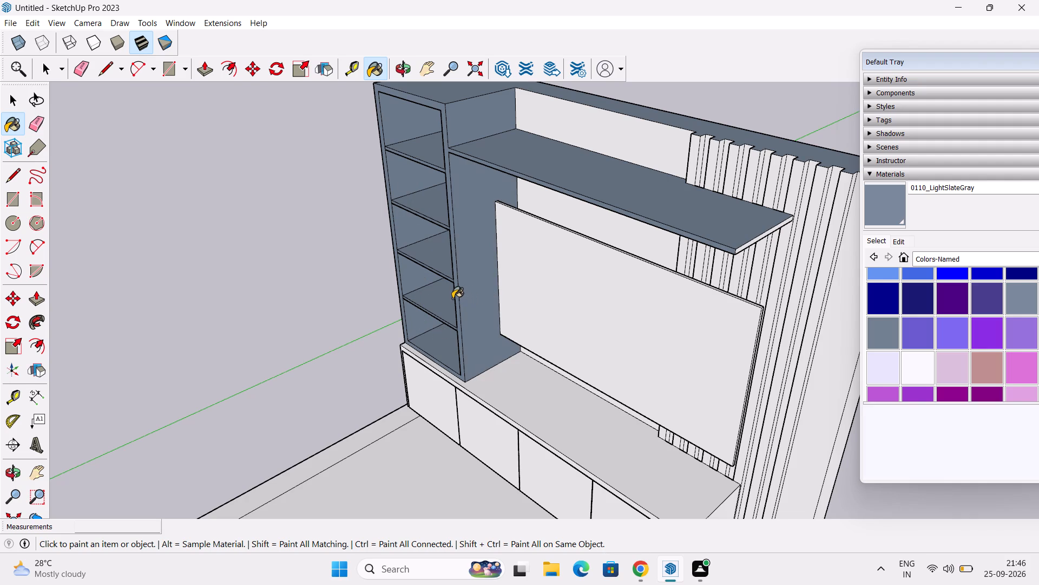
pyautogui.click(457, 313)
# Paint the base cabinet's top, front frame and exposed end panel near the strip cladding with 0110_LightSlateGray.
pyautogui.scroll(-2, 462, 326)
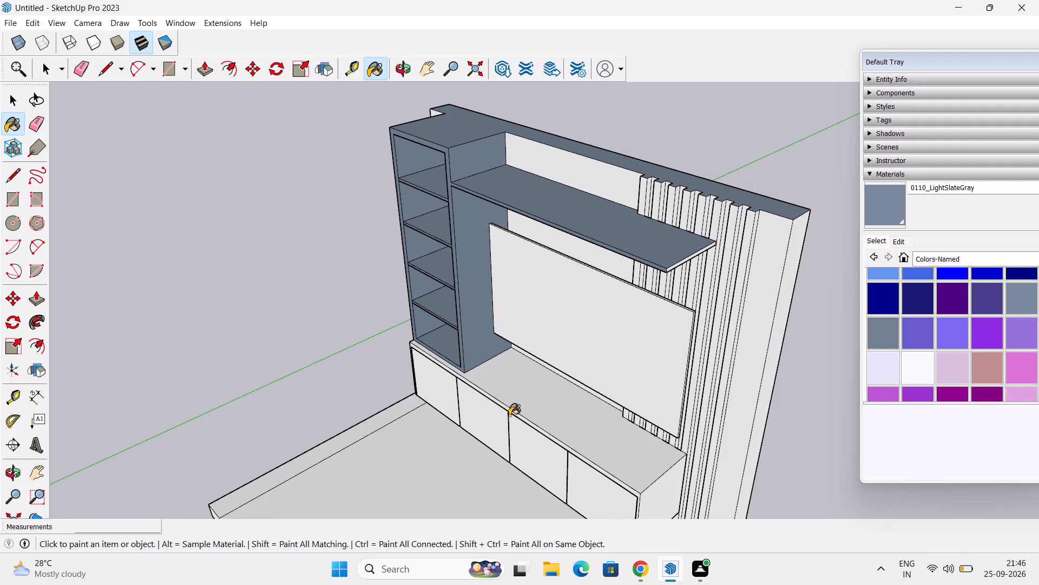
pyautogui.click(537, 407)
pyautogui.moveTo(538, 400); pyautogui.dragTo(619, 318, button='middle')
pyautogui.scroll(1, 607, 421)
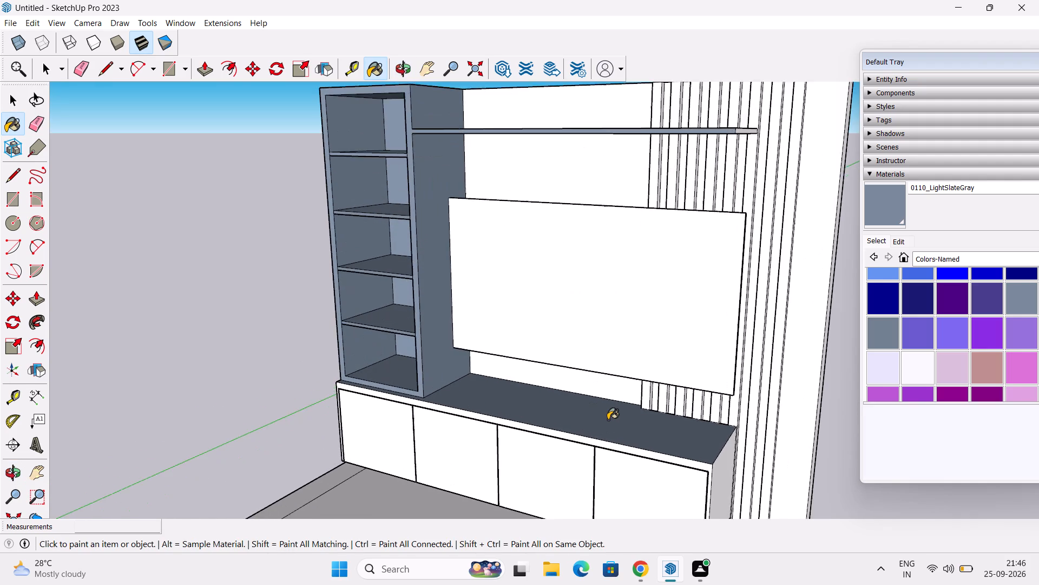
pyautogui.scroll(2, 608, 420)
pyautogui.scroll(3, 573, 463)
pyautogui.click(599, 437)
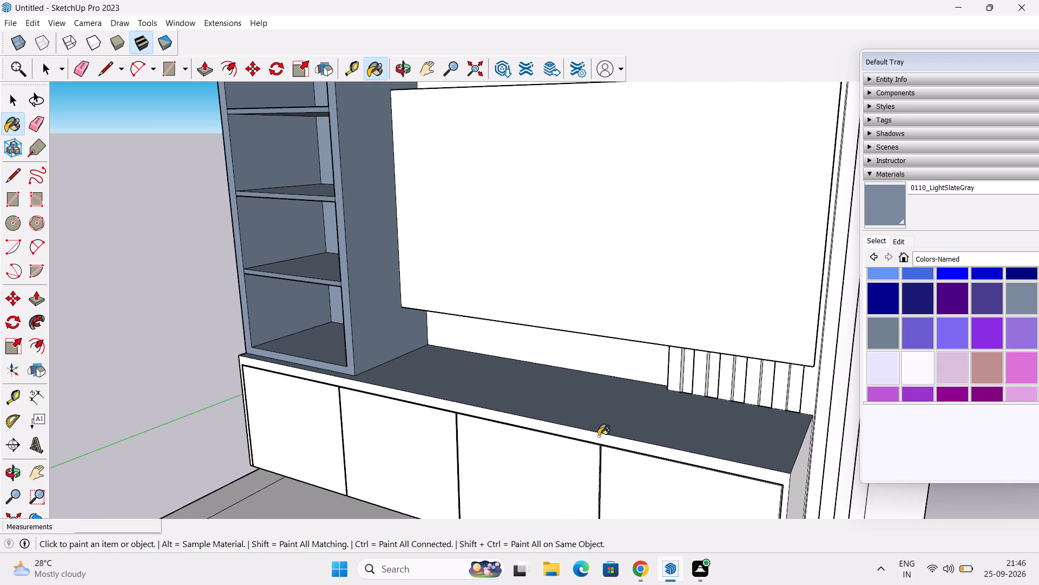
pyautogui.scroll(-4, 602, 433)
pyautogui.moveTo(633, 451); pyautogui.dragTo(573, 465, button='middle')
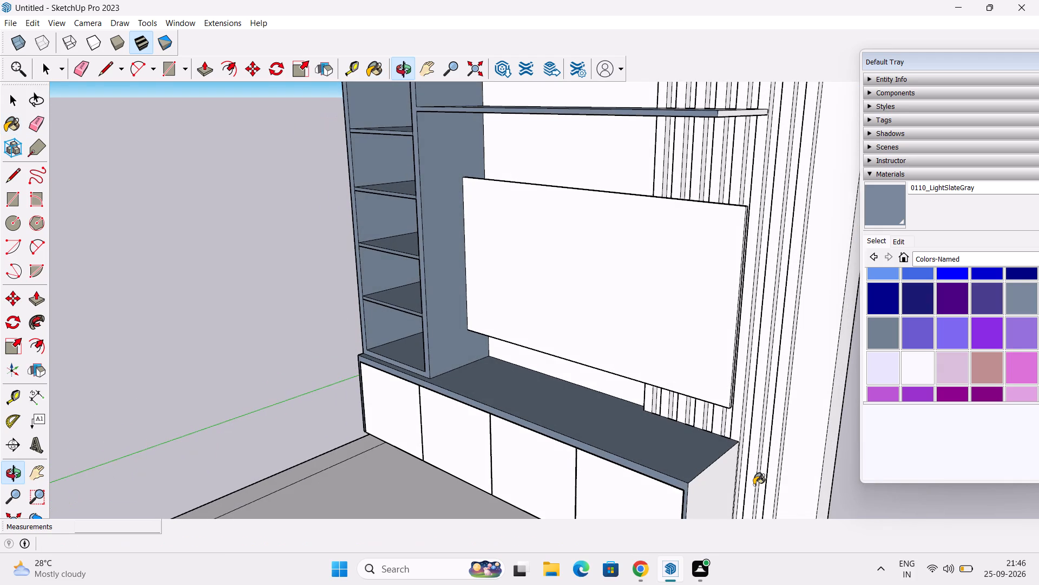
pyautogui.click(726, 495)
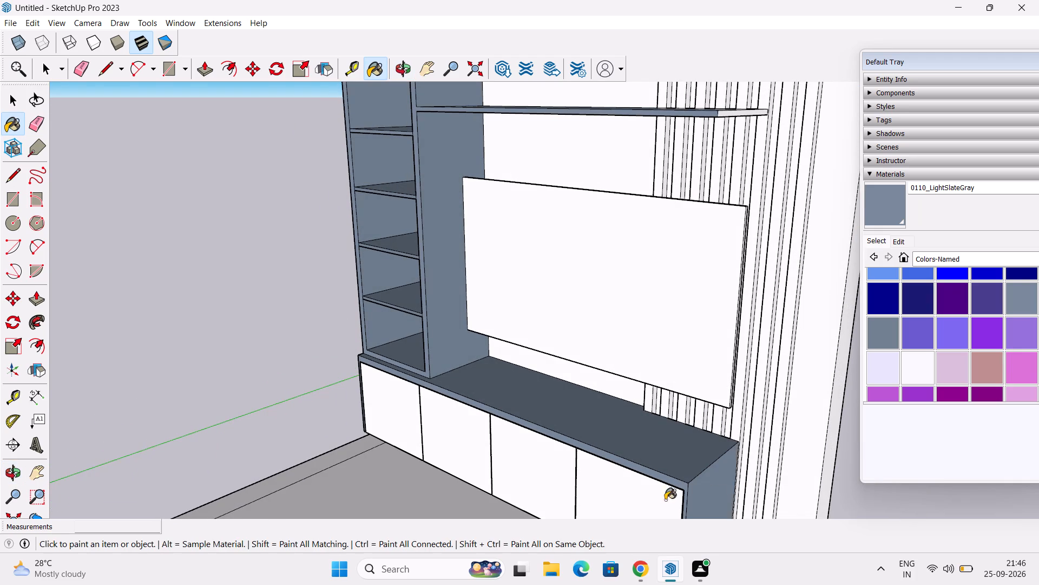
# Examine the painted furniture from both ends of the wall and inspect the long shelf's free end.
pyautogui.scroll(-2, 584, 488)
pyautogui.moveTo(418, 408); pyautogui.dragTo(656, 394, button='middle')
pyautogui.moveTo(492, 425); pyautogui.dragTo(630, 392, button='middle')
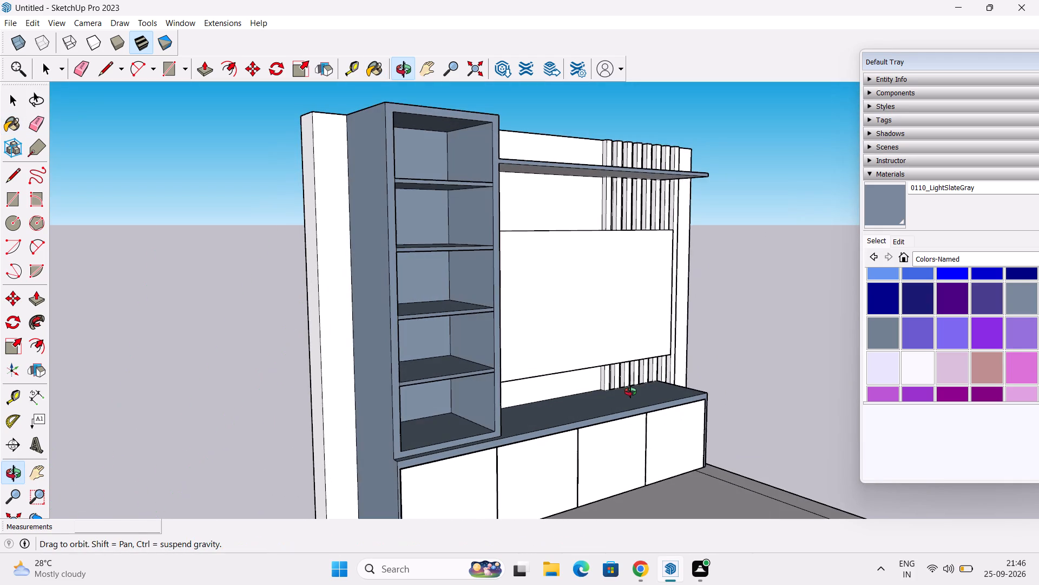
pyautogui.moveTo(630, 392); pyautogui.dragTo(359, 405, button='middle')
pyautogui.scroll(-1, 720, 342)
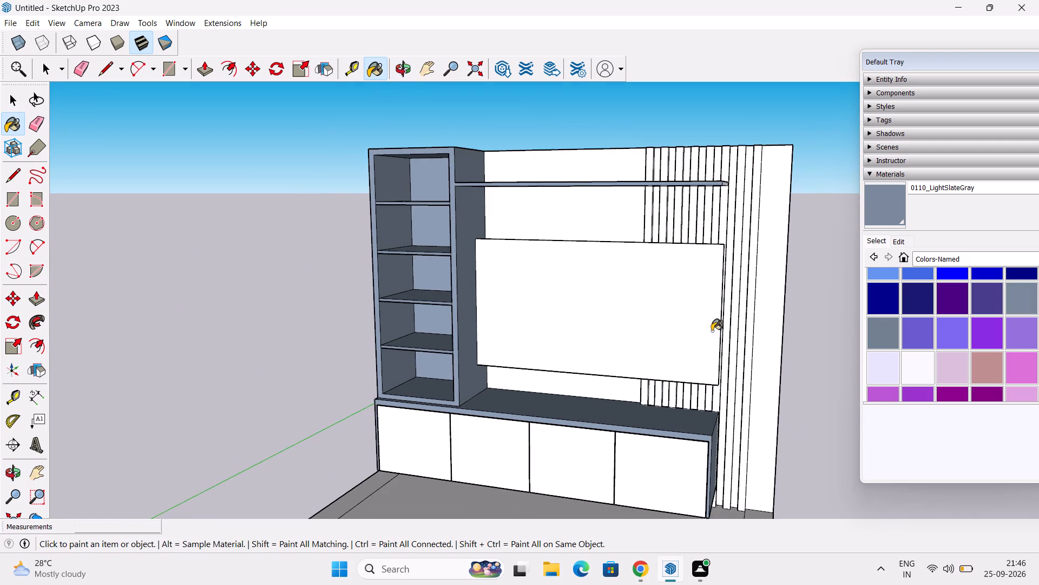
pyautogui.moveTo(711, 330); pyautogui.dragTo(557, 352, button='middle')
pyautogui.scroll(5, 601, 249)
pyautogui.moveTo(722, 27); pyautogui.dragTo(739, 0, button='middle')
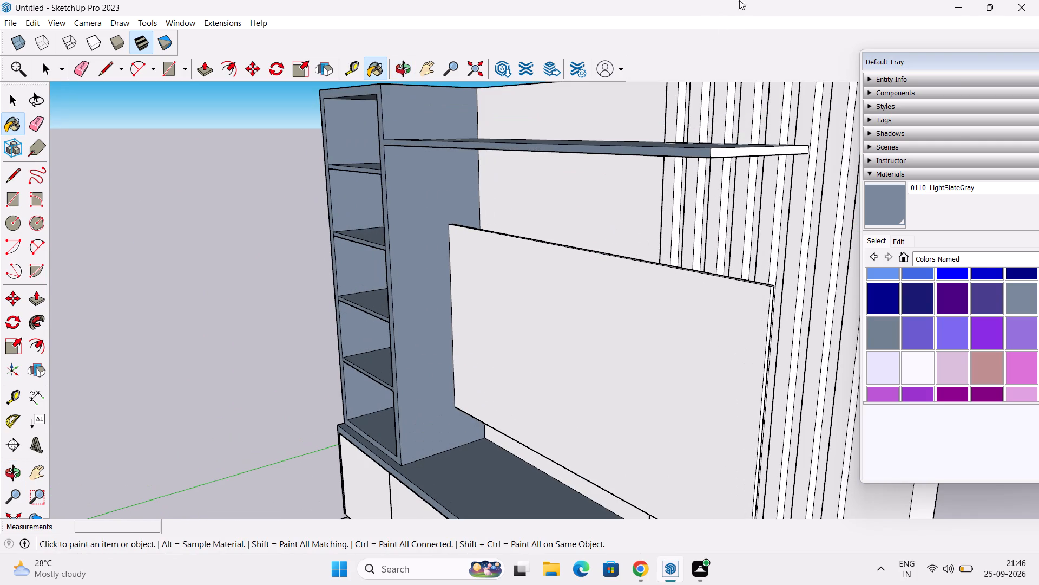
# Paint the long shelf's underside and free end face with 0110_LightSlateGray.
pyautogui.moveTo(739, 0); pyautogui.dragTo(751, 0, button='middle')
pyautogui.moveTo(624, 232); pyautogui.dragTo(660, 123, button='middle')
pyautogui.click(604, 112)
pyautogui.scroll(-2, 582, 166)
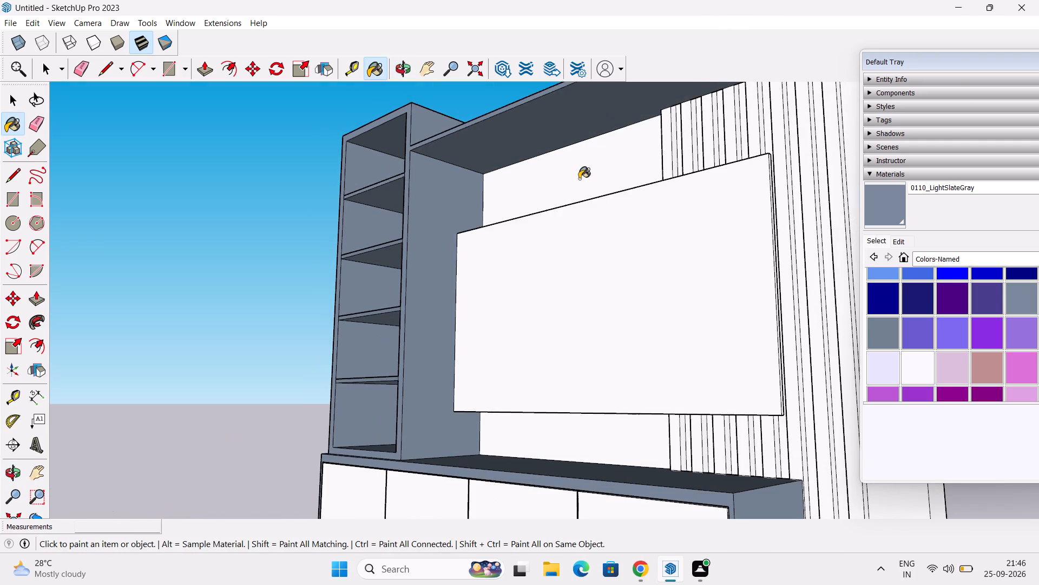
pyautogui.moveTo(579, 179); pyautogui.dragTo(541, 363, button='middle')
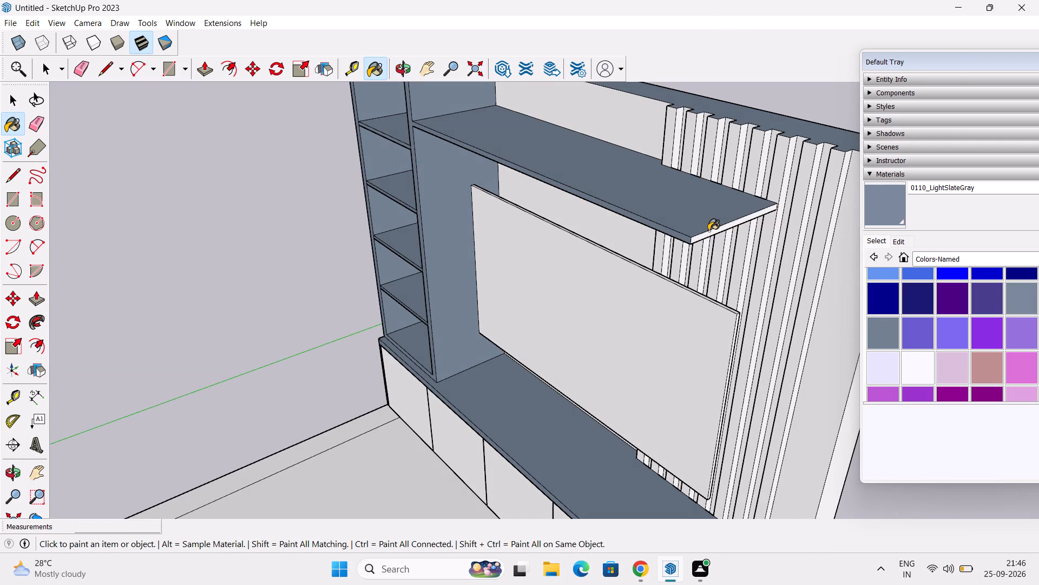
pyautogui.click(711, 233)
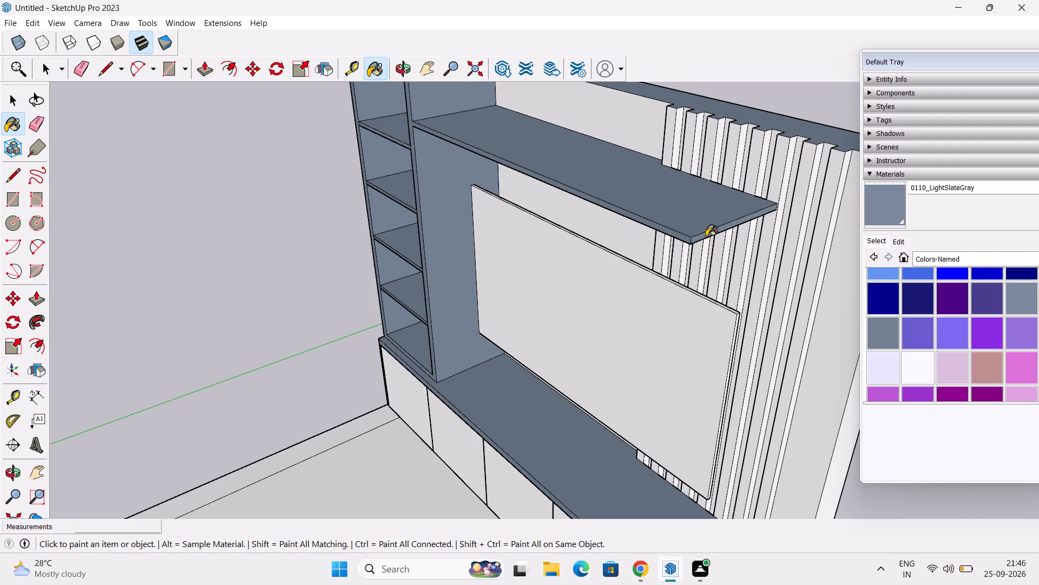
# Paint the front faces of the cladding strips above the long shelf with 0110_LightSlateGray, including the full-height strips beyond it.
pyautogui.moveTo(698, 242); pyautogui.dragTo(505, 314, button='middle')
pyautogui.scroll(3, 628, 212)
pyautogui.click(478, 160)
pyautogui.click(505, 186)
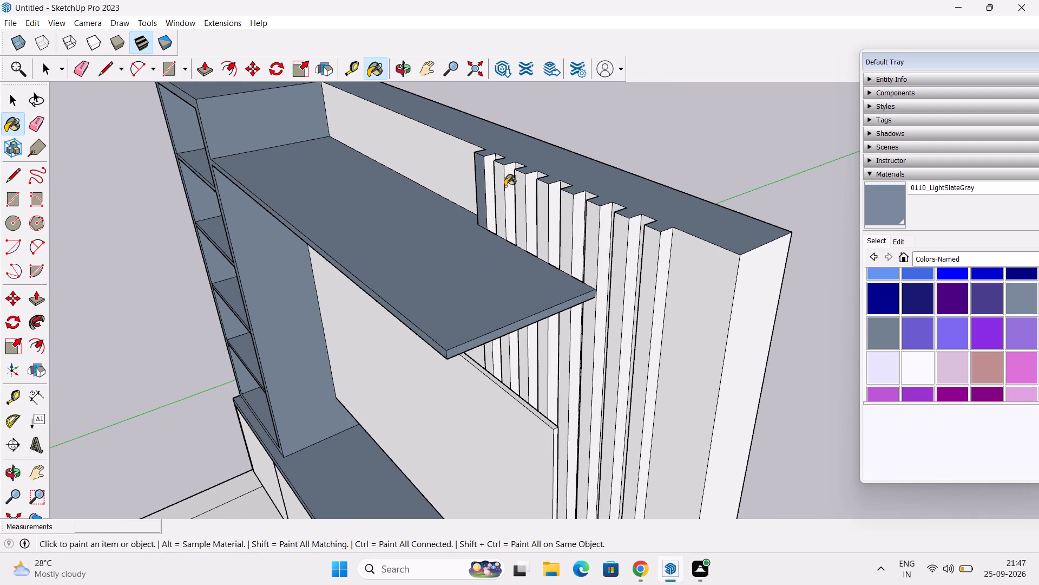
pyautogui.click(502, 186)
pyautogui.click(521, 188)
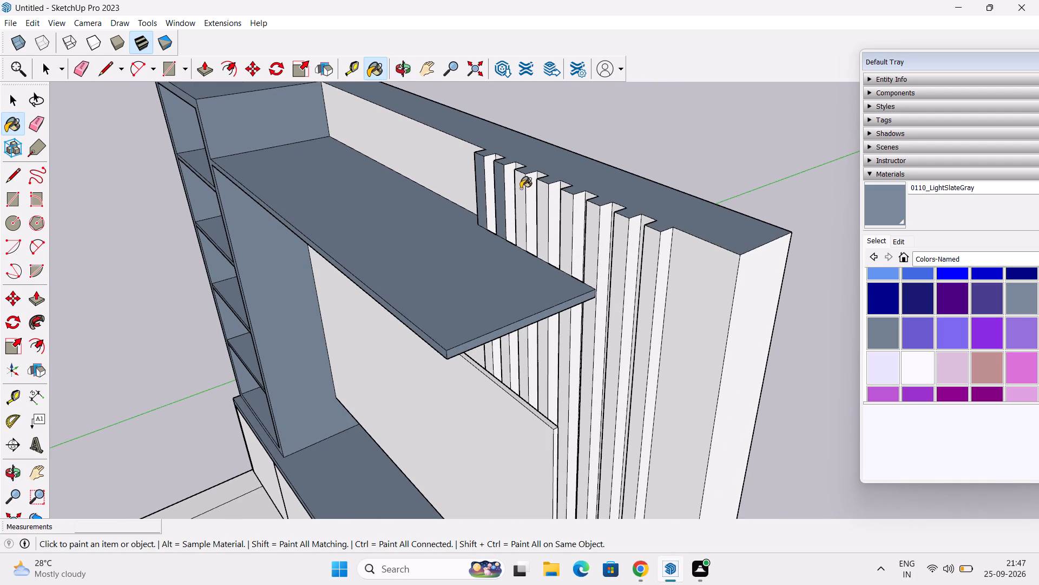
pyautogui.click(541, 209)
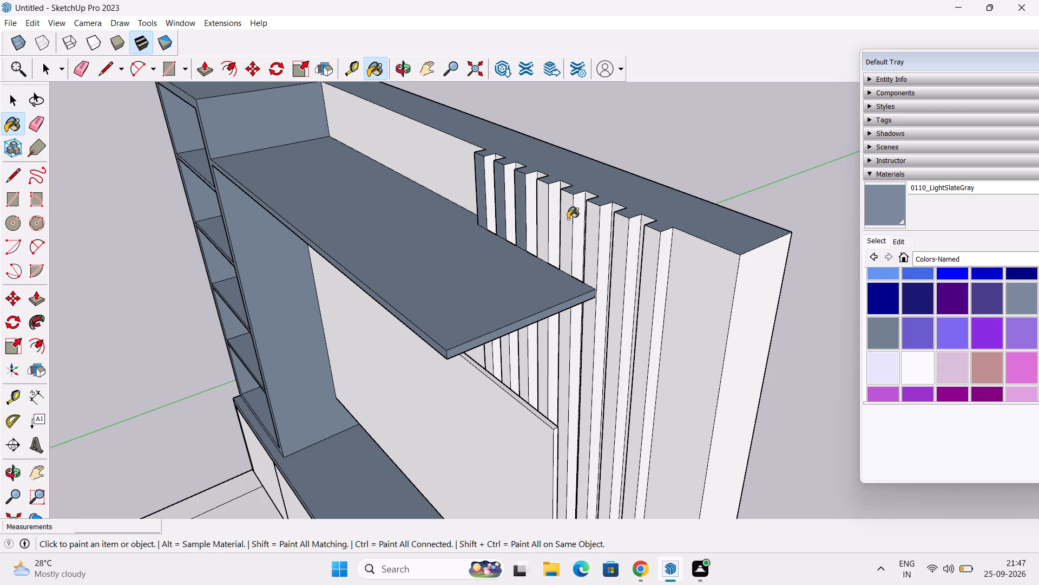
pyautogui.click(568, 219)
pyautogui.click(595, 235)
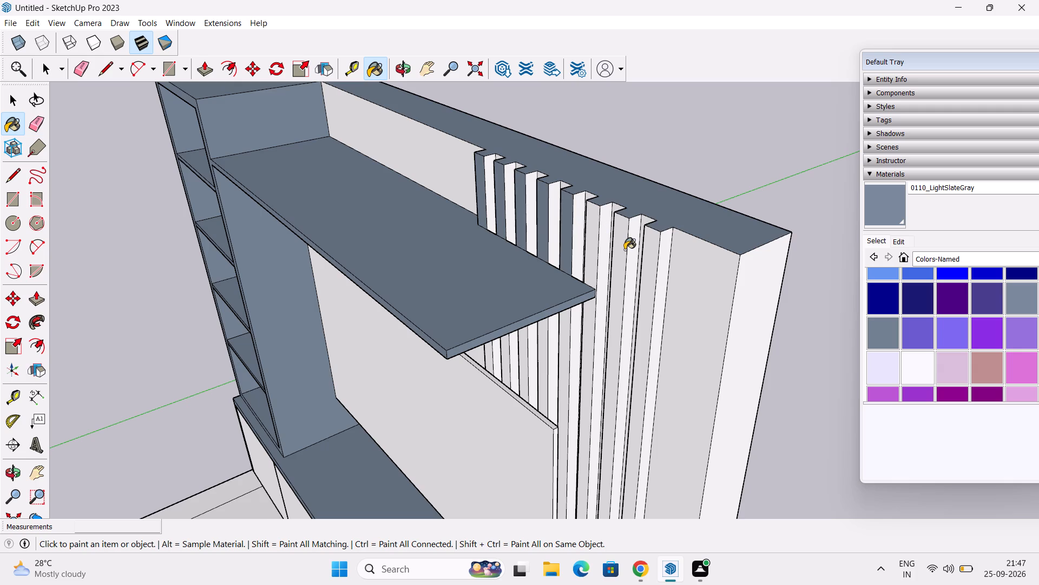
pyautogui.click(621, 243)
pyautogui.click(650, 258)
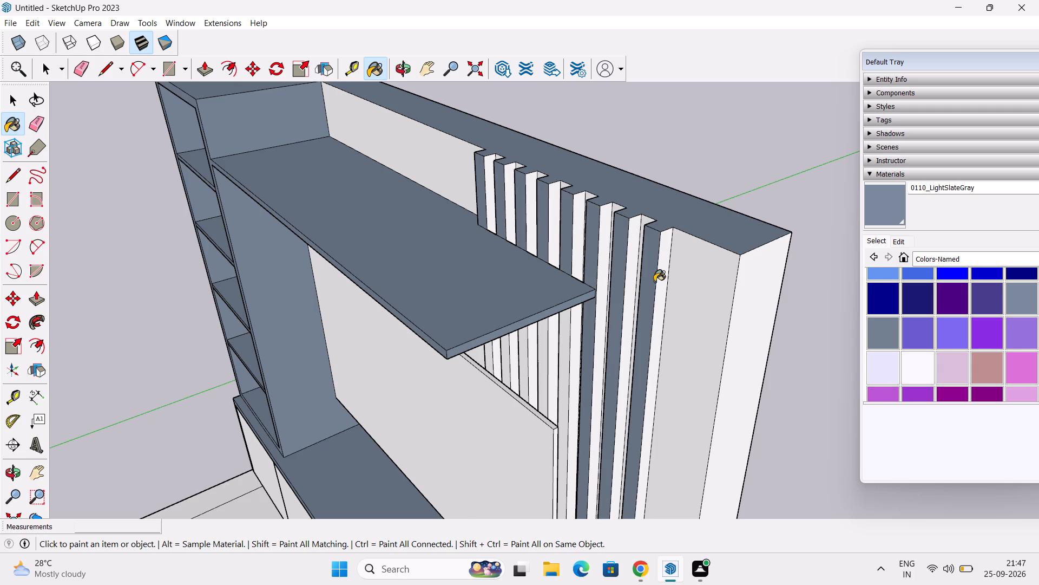
# Paint the strip fronts between the long shelf and TV panel, plus the recessed faces between all strips, with 0110_LightSlateGray.
pyautogui.scroll(-1, 653, 281)
pyautogui.moveTo(653, 281); pyautogui.dragTo(752, 283, button='middle')
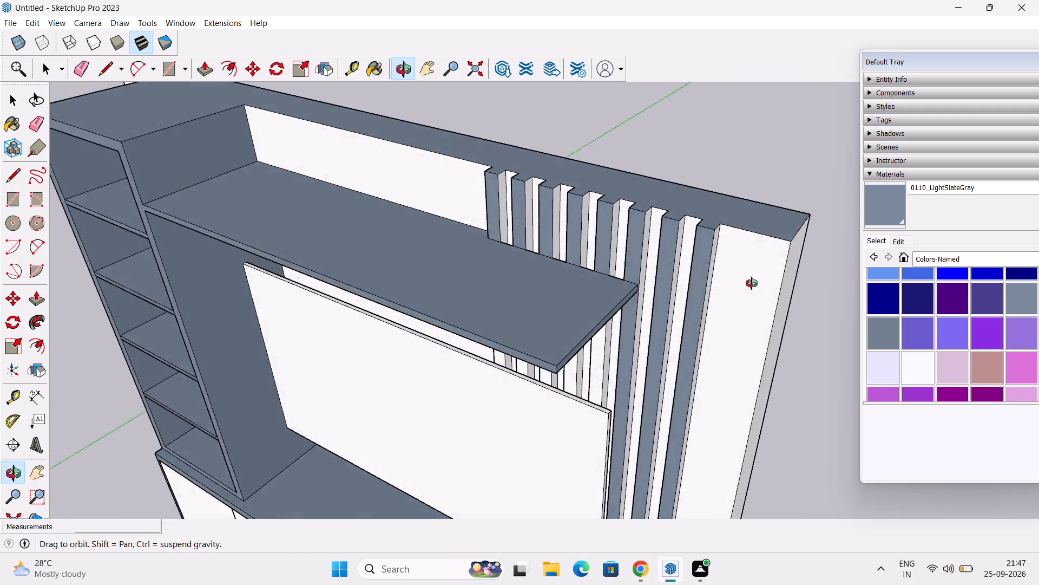
pyautogui.moveTo(752, 283); pyautogui.dragTo(858, 258, button='middle')
pyautogui.moveTo(699, 251); pyautogui.dragTo(713, 244, button='middle')
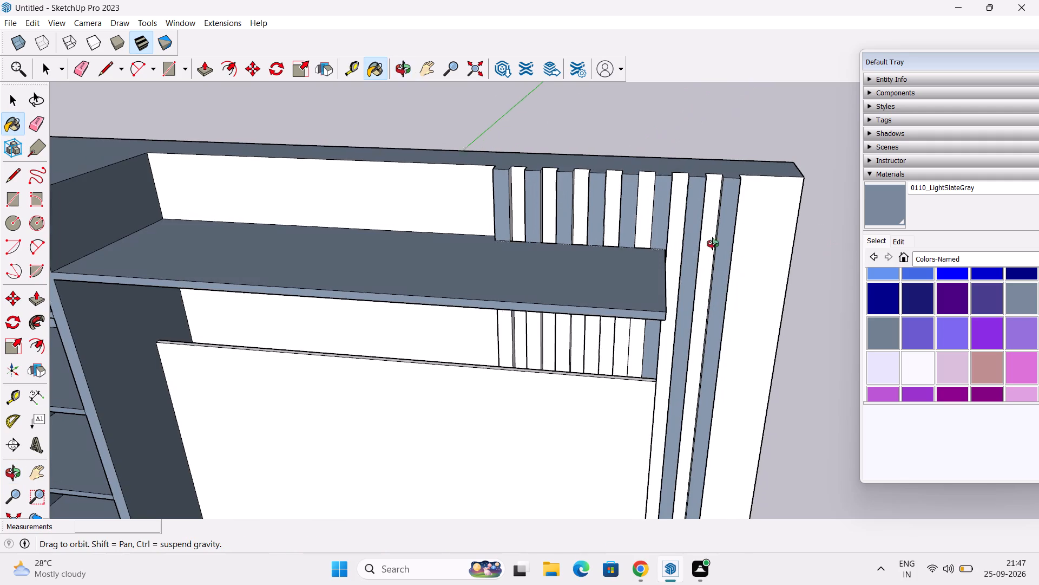
pyautogui.moveTo(713, 244); pyautogui.dragTo(794, 185, button='middle')
pyautogui.scroll(1, 544, 315)
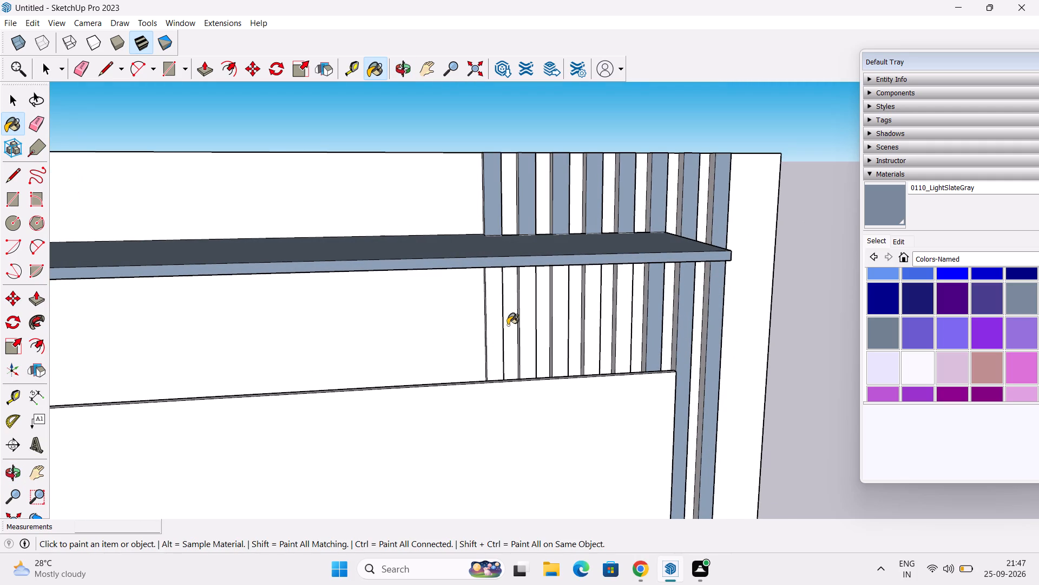
pyautogui.click(497, 326)
pyautogui.click(529, 326)
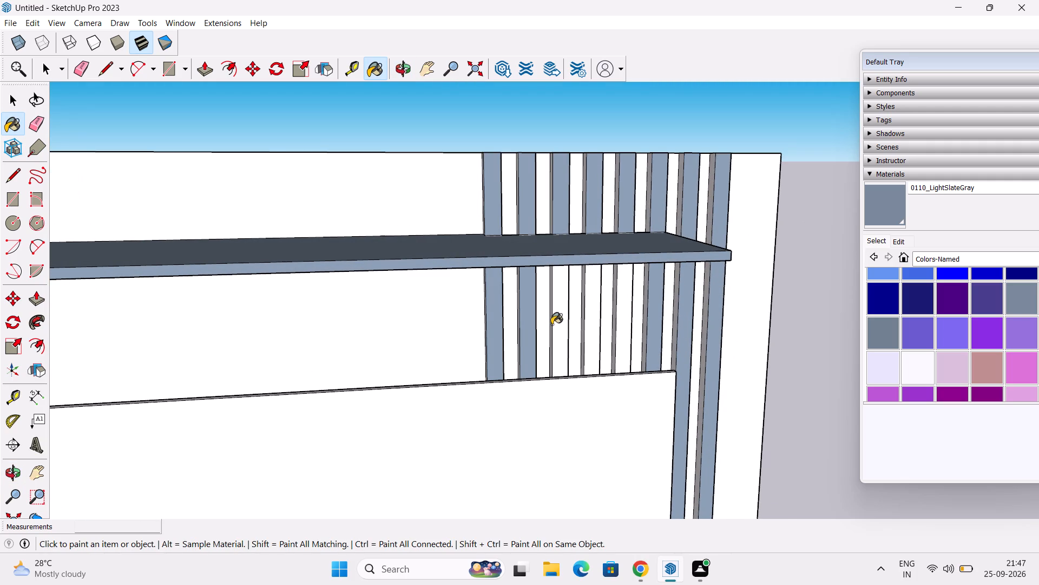
pyautogui.click(548, 325)
pyautogui.click(560, 318)
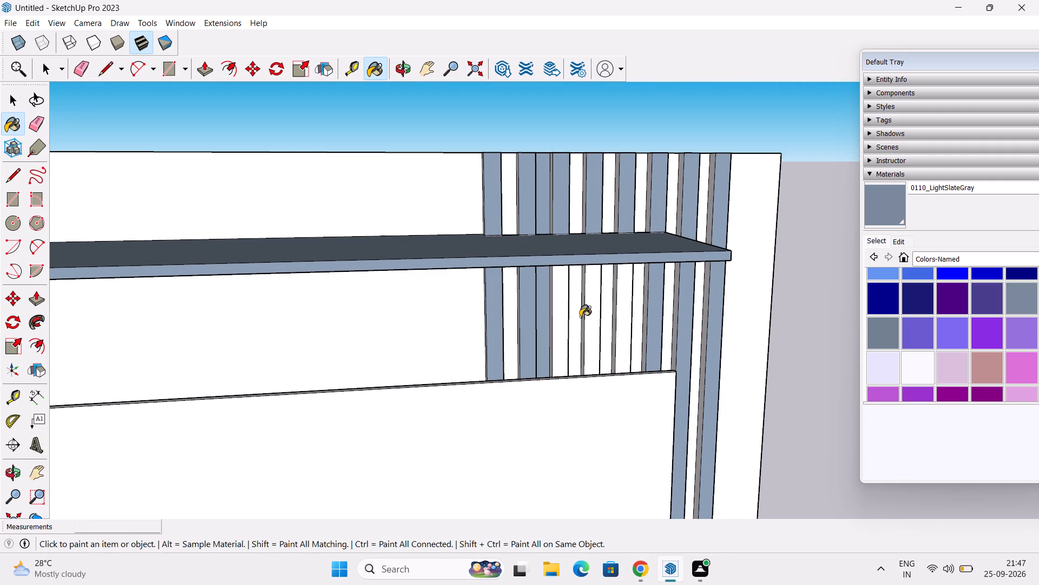
pyautogui.click(581, 315)
pyautogui.click(510, 313)
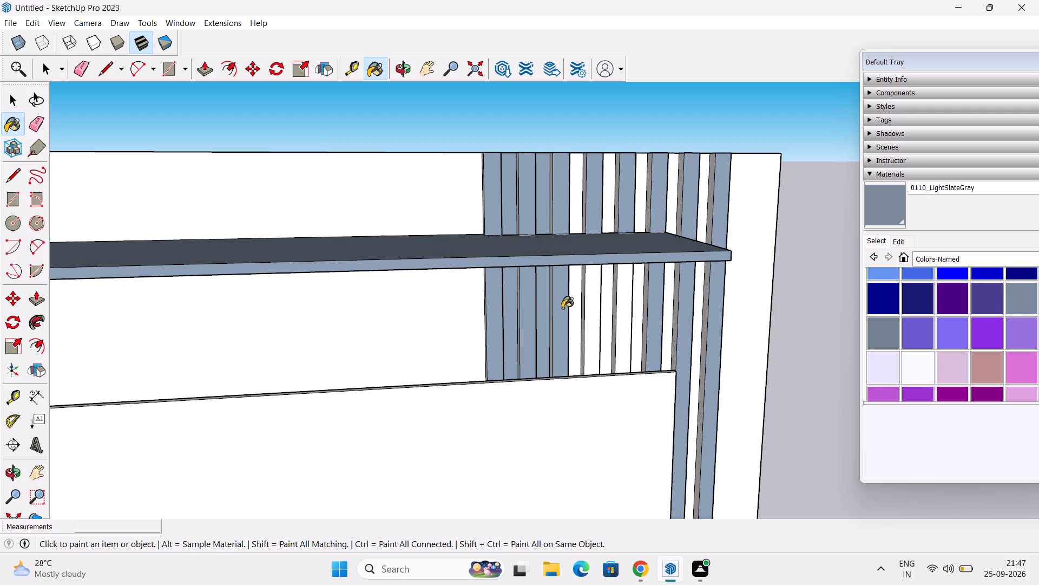
pyautogui.click(573, 307)
pyautogui.click(589, 299)
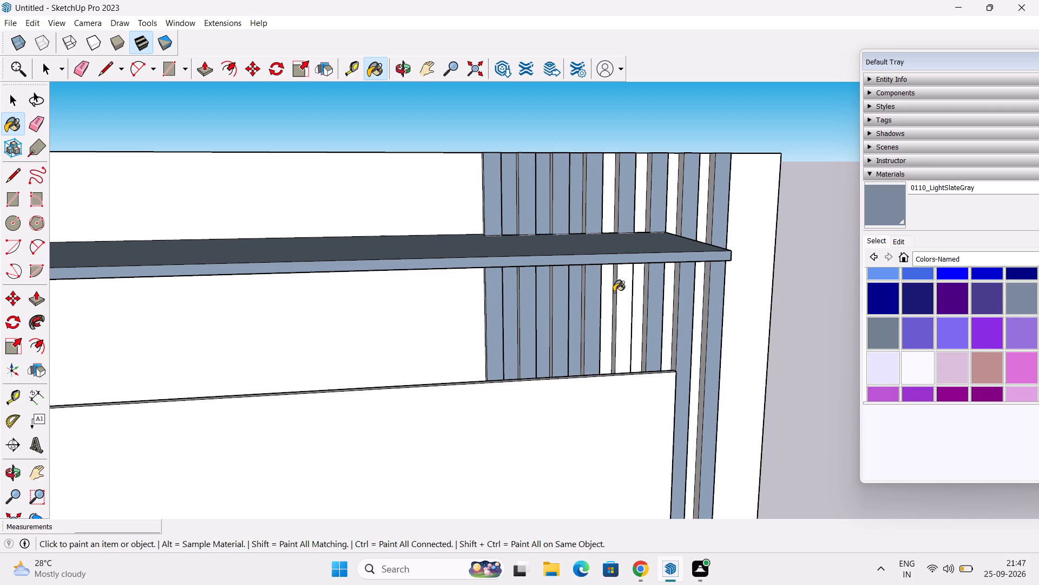
pyautogui.click(612, 293)
pyautogui.click(623, 295)
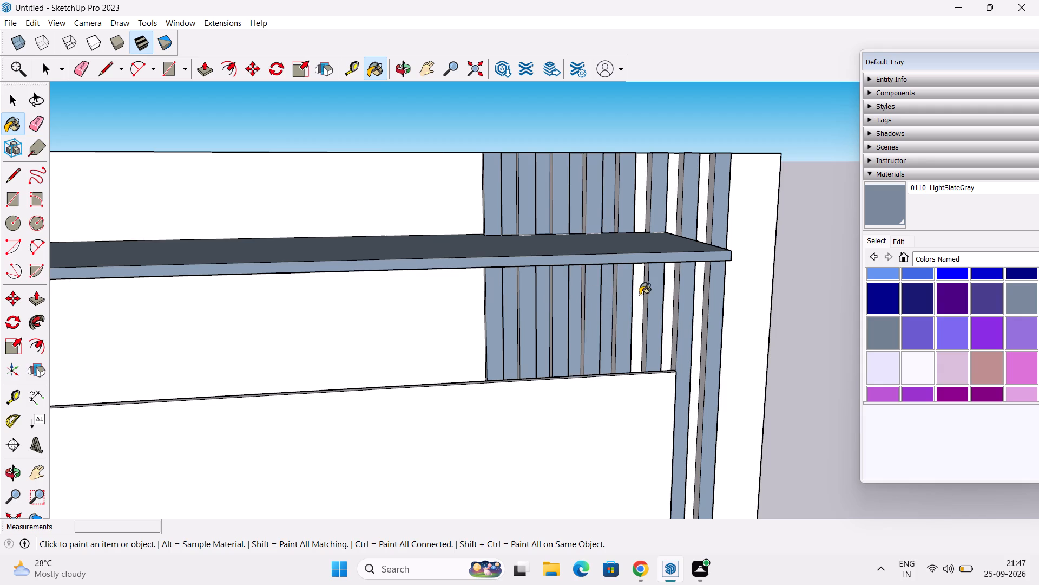
pyautogui.click(640, 295)
pyautogui.click(667, 292)
pyautogui.click(698, 292)
# Paint the short strip fronts below the base cabinet, just above the floor, with 0110_LightSlateGray.
pyautogui.scroll(-1, 698, 292)
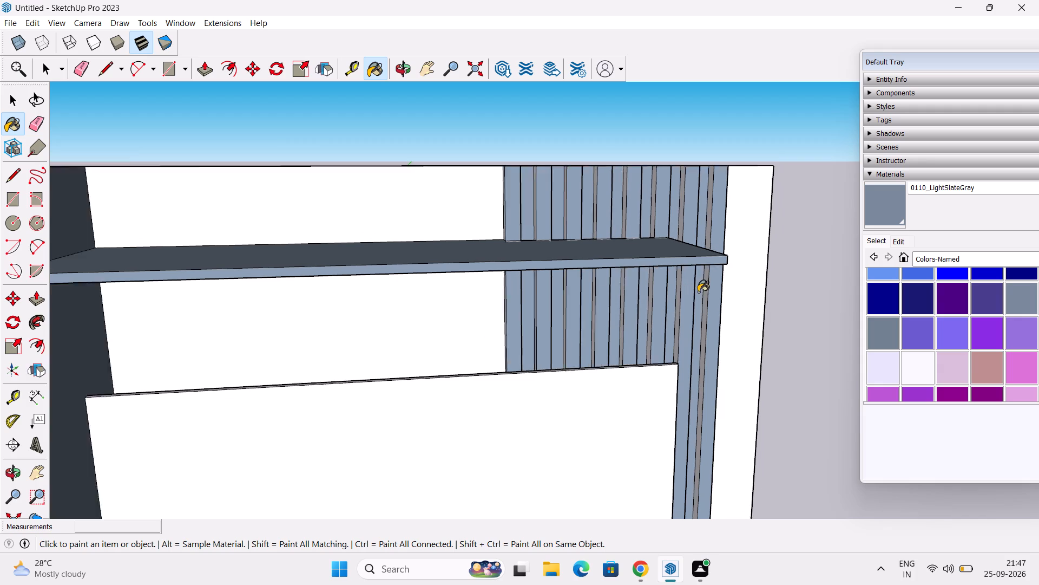
pyautogui.scroll(-9, 698, 292)
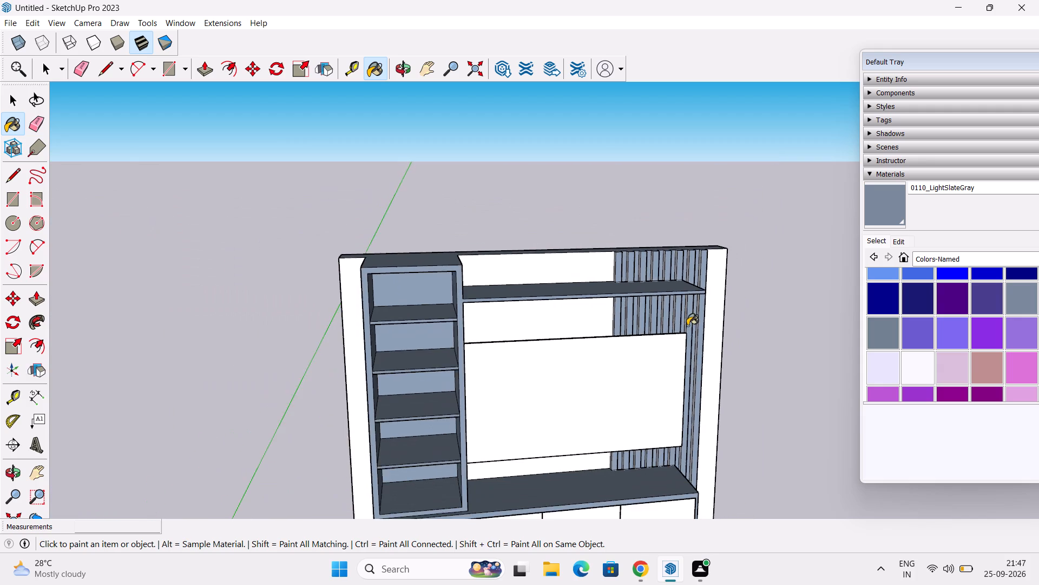
pyautogui.moveTo(687, 319); pyautogui.dragTo(582, 239, button='middle')
pyautogui.scroll(-6, 590, 278)
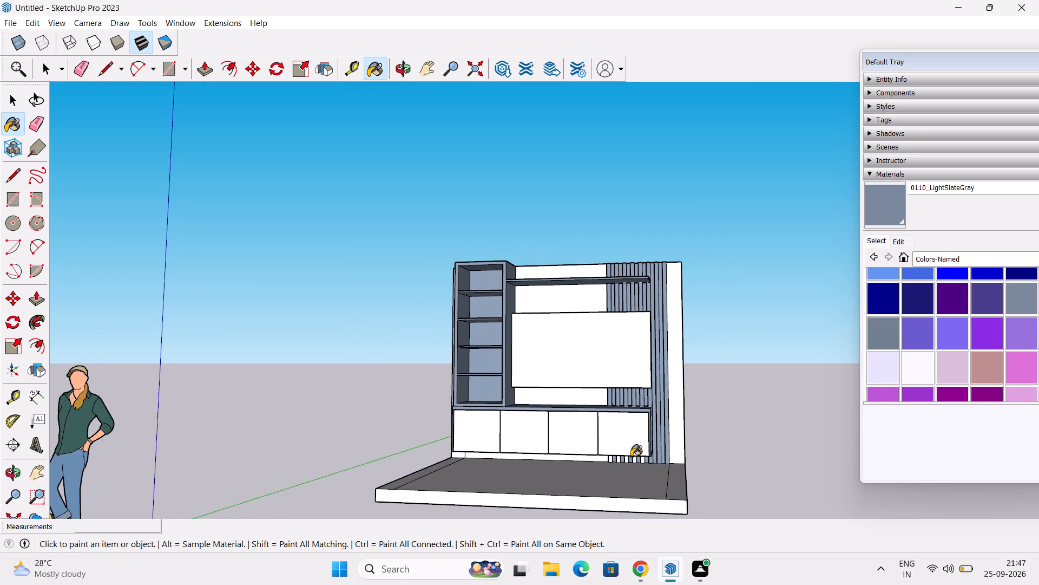
pyautogui.scroll(16, 630, 458)
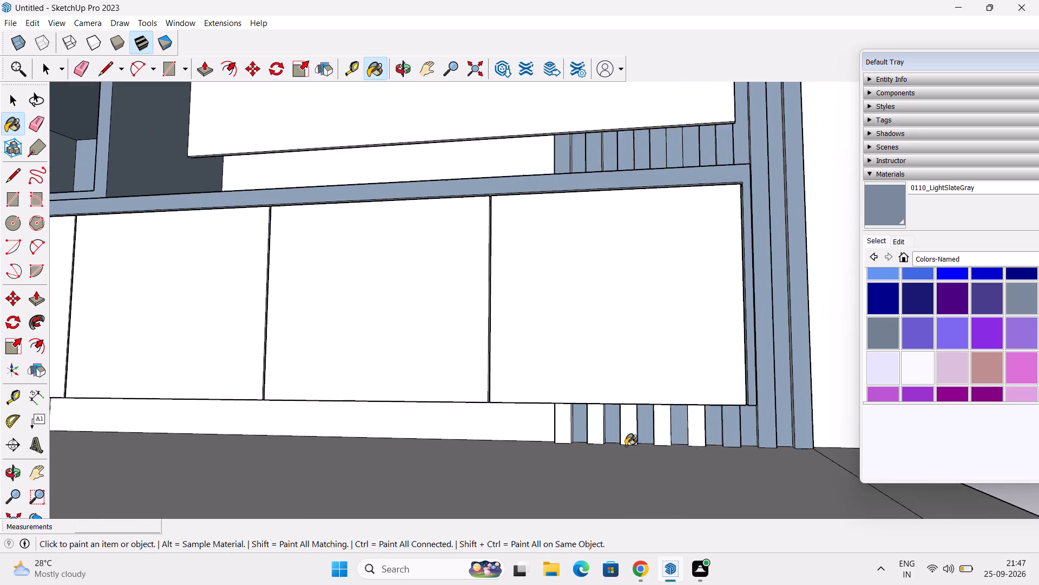
pyautogui.scroll(3, 626, 446)
pyautogui.click(542, 420)
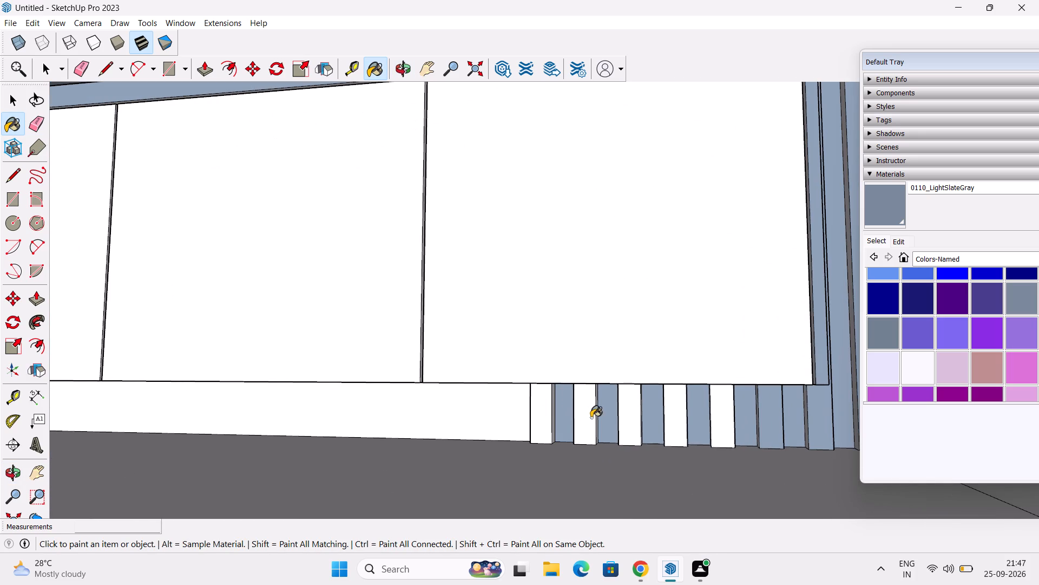
pyautogui.click(591, 417)
pyautogui.click(627, 413)
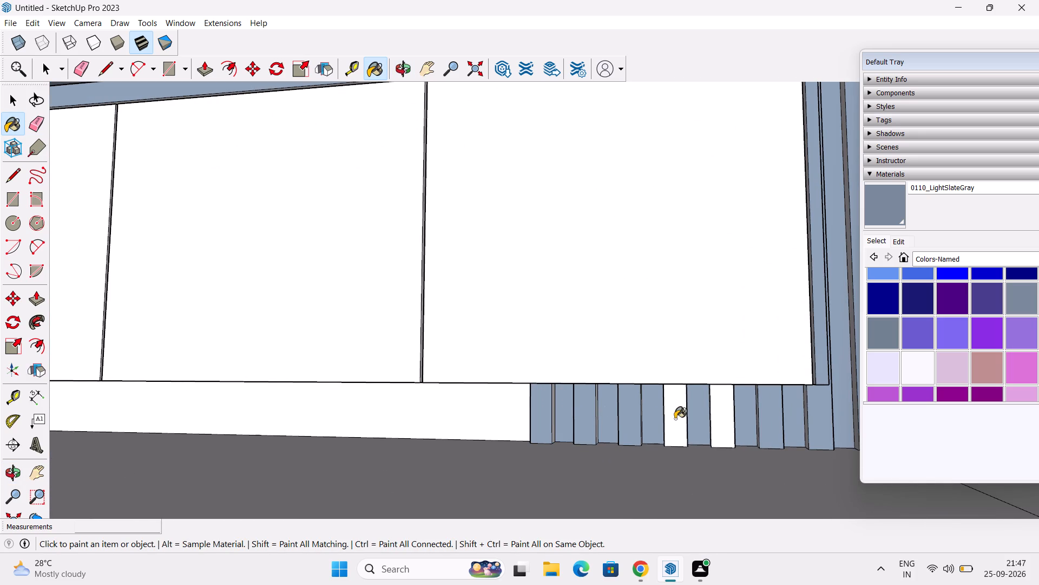
pyautogui.click(678, 419)
pyautogui.click(725, 426)
# Paint the cladding strips' side faces that face the shelf unit with 0110_LightSlateGray.
pyautogui.scroll(-4, 760, 343)
pyautogui.scroll(-1, 698, 329)
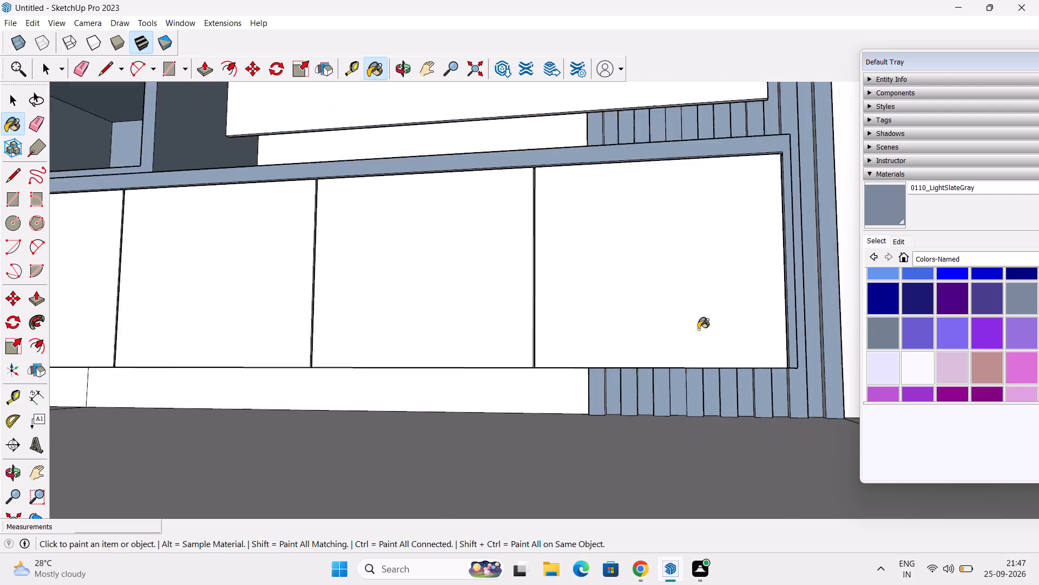
pyautogui.scroll(-11, 698, 329)
pyautogui.moveTo(698, 329); pyautogui.dragTo(730, 362, button='middle')
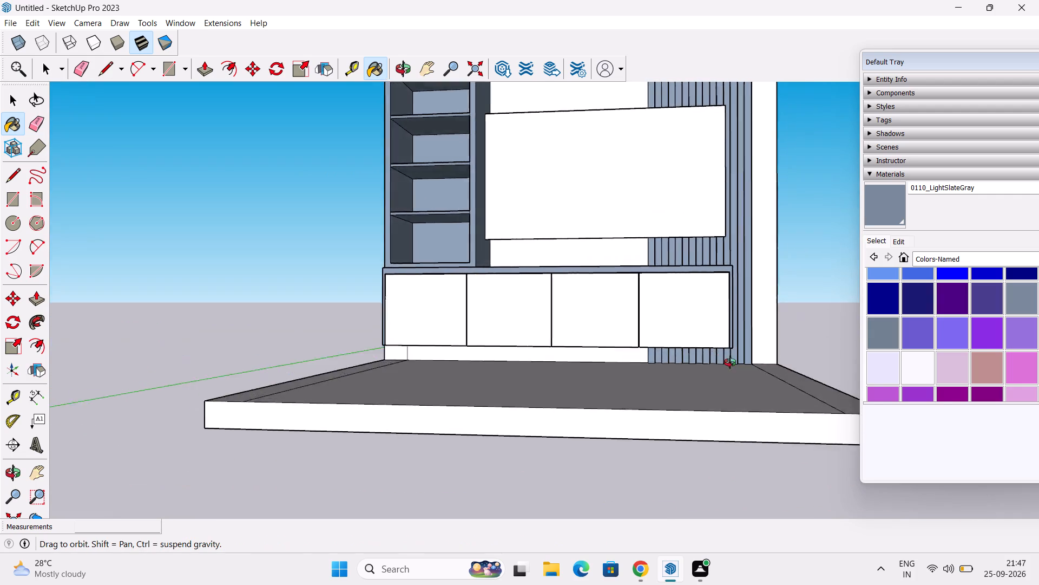
pyautogui.moveTo(730, 362); pyautogui.dragTo(948, 395, button='middle')
pyautogui.moveTo(795, 288); pyautogui.dragTo(729, 422, button='middle')
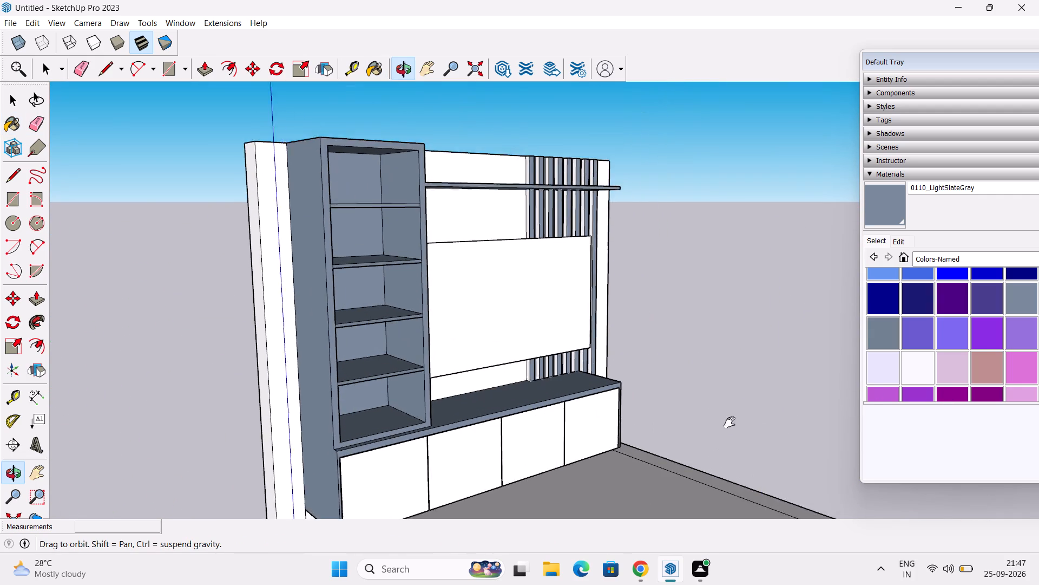
pyautogui.moveTo(729, 422); pyautogui.dragTo(717, 441, button='middle')
pyautogui.scroll(7, 577, 279)
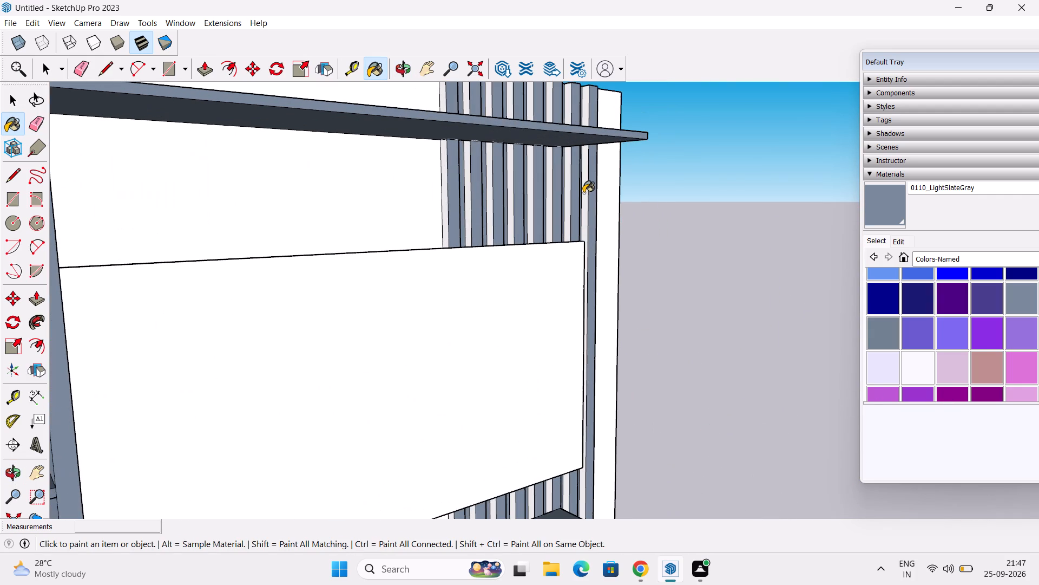
pyautogui.click(583, 191)
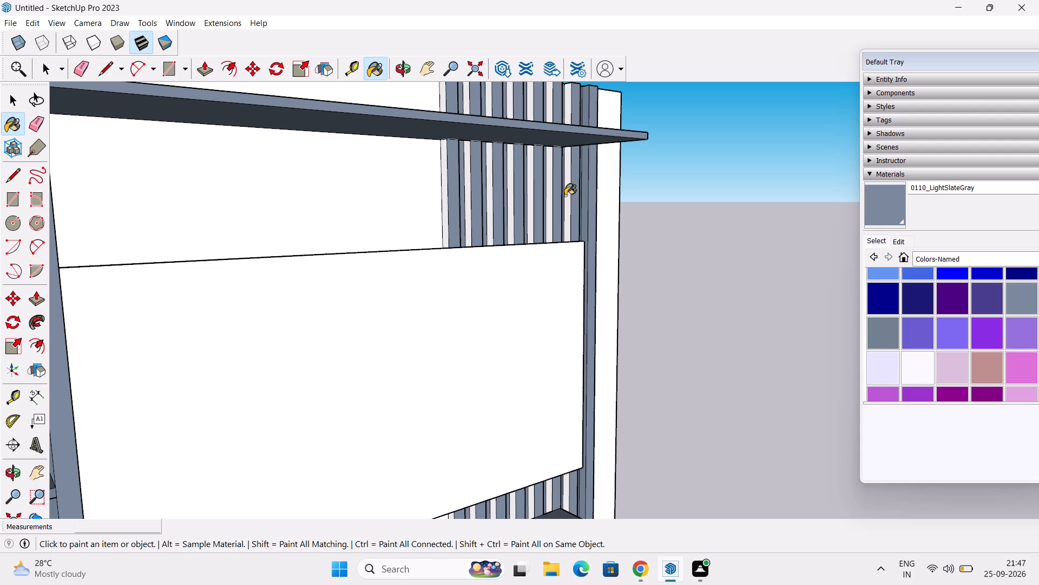
pyautogui.click(565, 196)
pyautogui.click(548, 201)
pyautogui.click(528, 205)
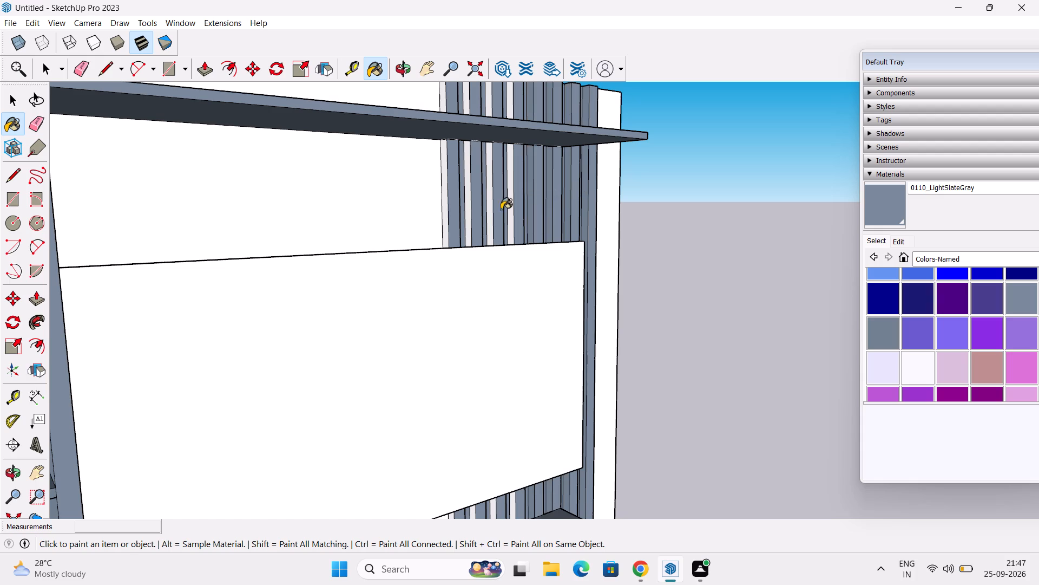
pyautogui.click(509, 204)
pyautogui.click(487, 214)
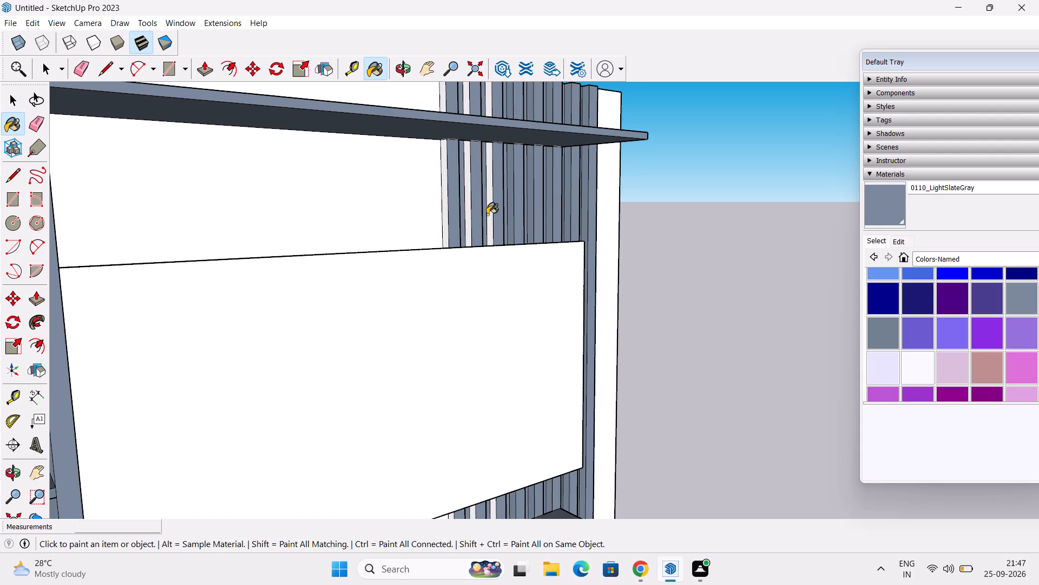
pyautogui.click(489, 223)
pyautogui.click(468, 217)
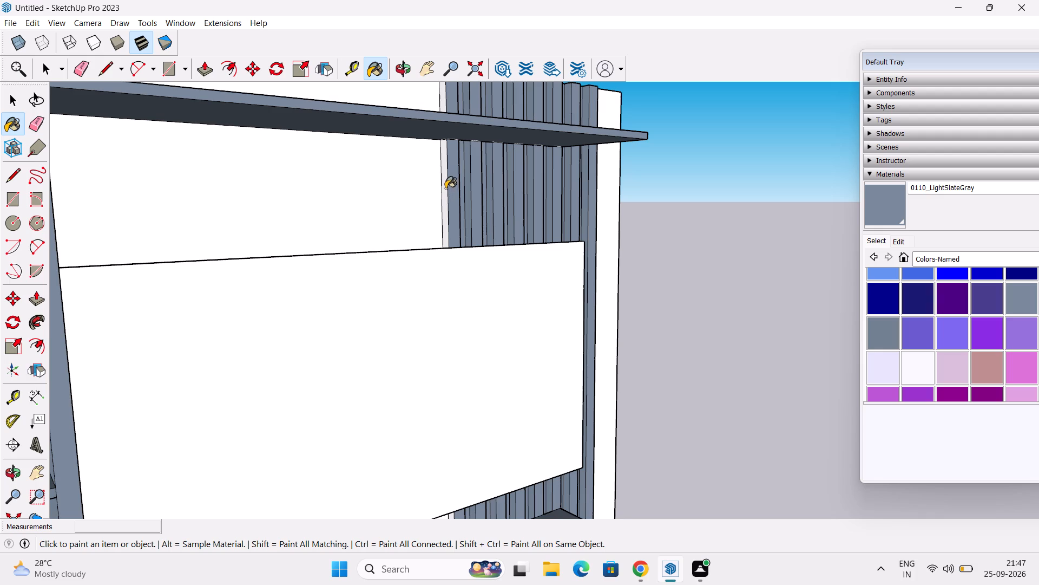
pyautogui.click(445, 188)
# Paint the cladding strips' side faces that face away from the shelf unit with 0110_LightSlateGray.
pyautogui.scroll(-2, 502, 194)
pyautogui.moveTo(506, 209); pyautogui.dragTo(229, 196, button='middle')
pyautogui.moveTo(718, 330); pyautogui.dragTo(437, 296, button='middle')
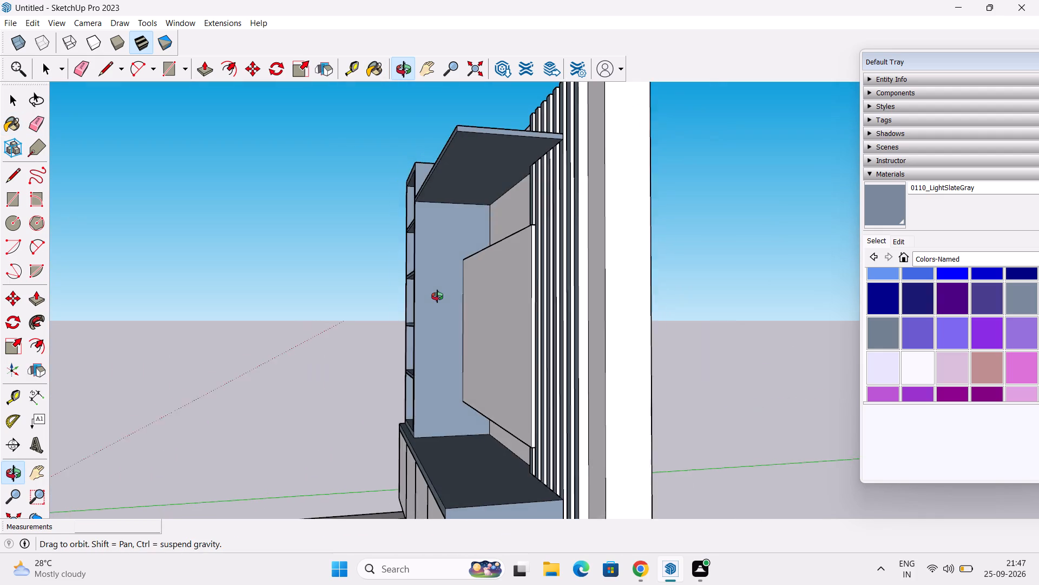
pyautogui.moveTo(437, 296); pyautogui.dragTo(433, 351, button='middle')
pyautogui.scroll(4, 561, 250)
pyautogui.moveTo(574, 242); pyautogui.dragTo(636, 305, button='middle')
pyautogui.click(542, 213)
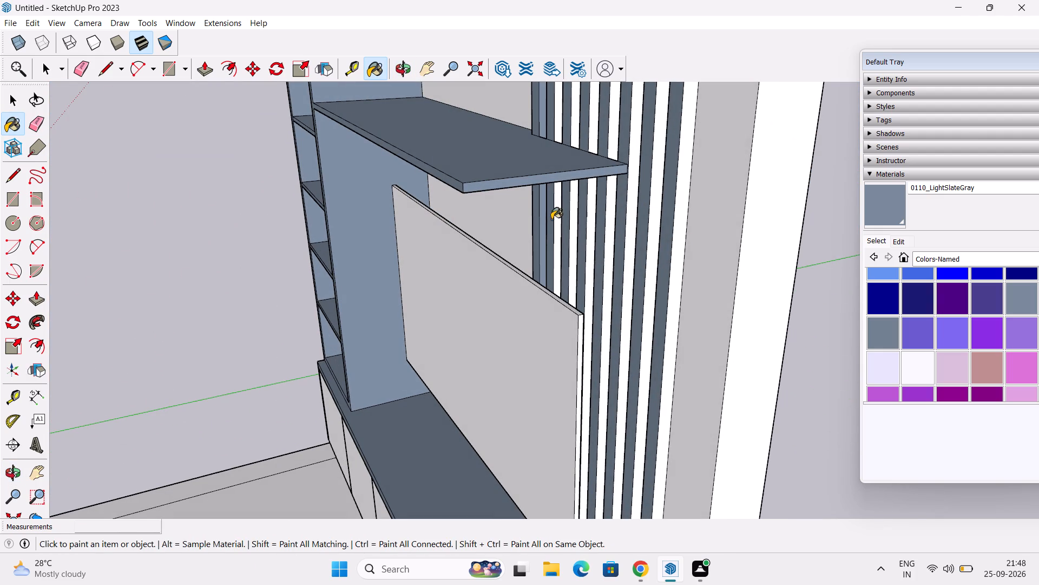
pyautogui.click(557, 219)
pyautogui.click(571, 226)
pyautogui.click(589, 235)
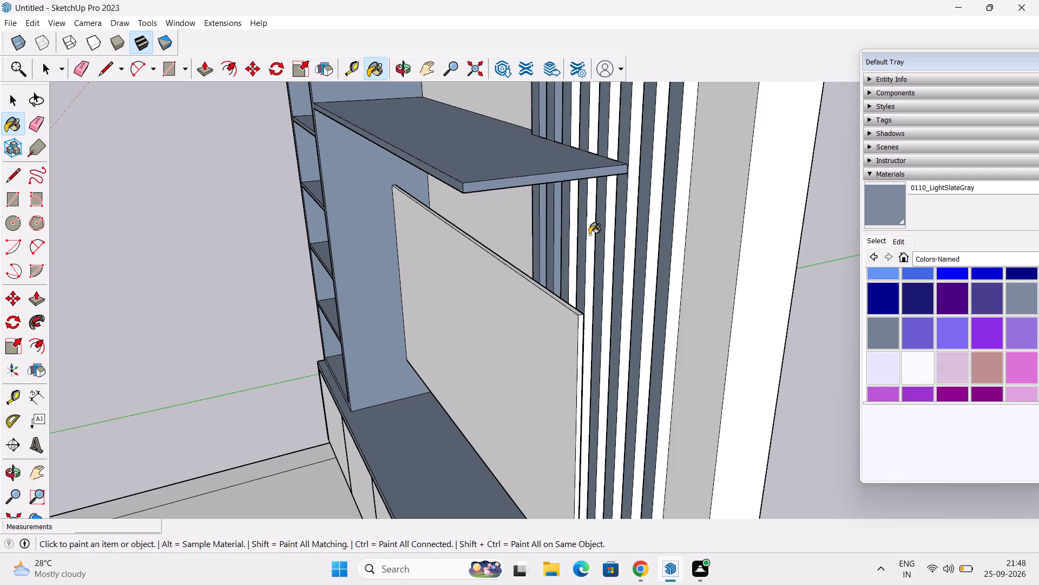
pyautogui.click(608, 265)
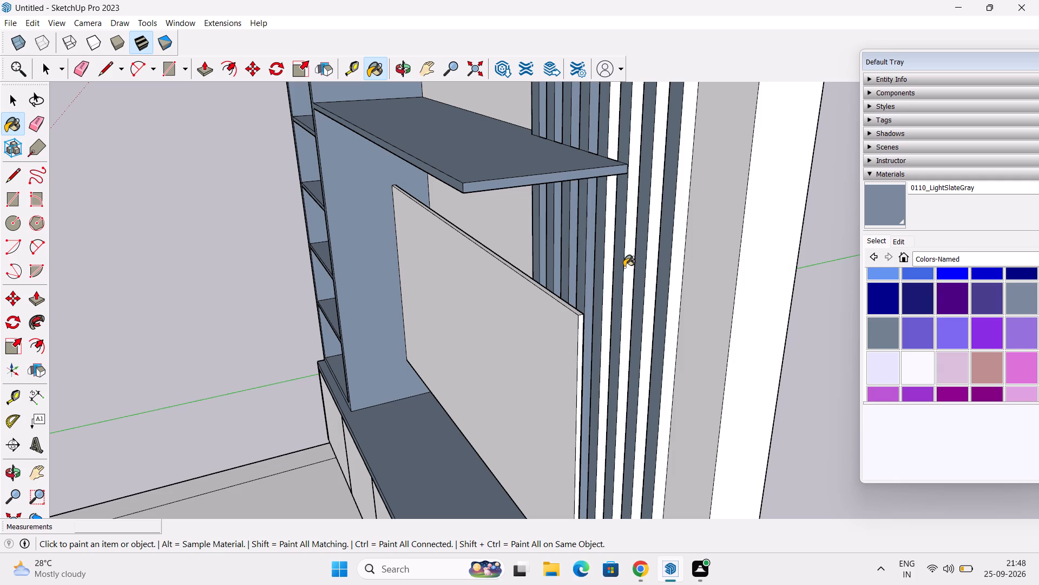
pyautogui.click(625, 267)
pyautogui.click(651, 277)
pyautogui.click(675, 285)
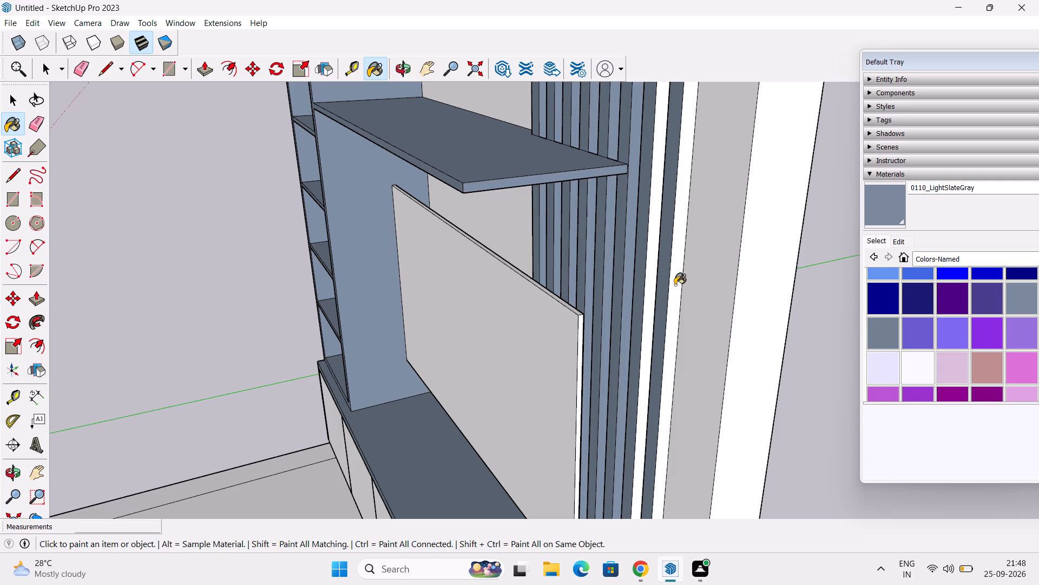
# Examine the painted cladding strips, shelf unit, long shelf and base cabinet from the side and front.
pyautogui.scroll(-4, 653, 354)
pyautogui.moveTo(639, 379); pyautogui.dragTo(468, 242, button='middle')
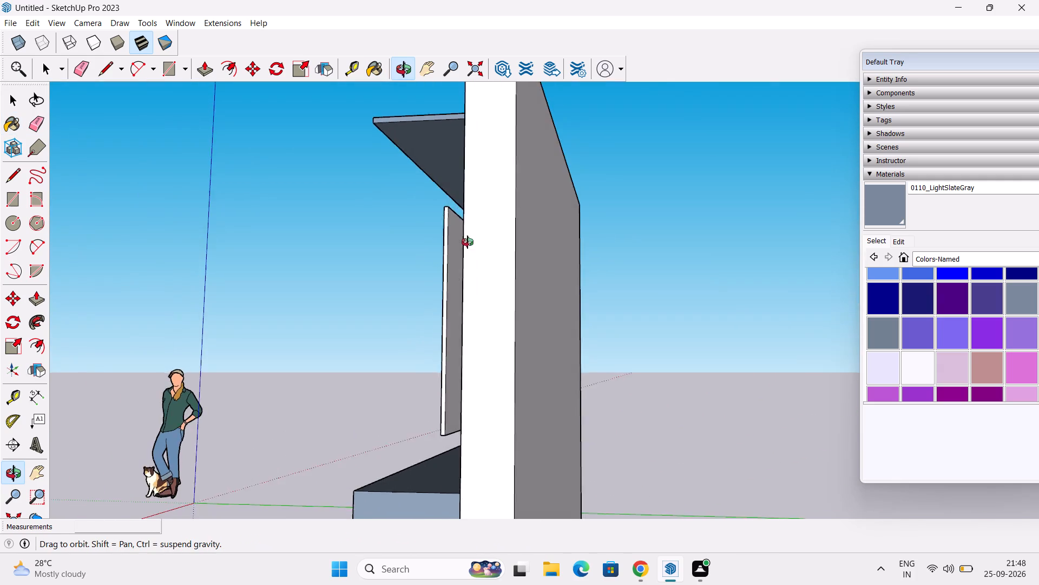
pyautogui.moveTo(468, 242); pyautogui.dragTo(523, 276, button='middle')
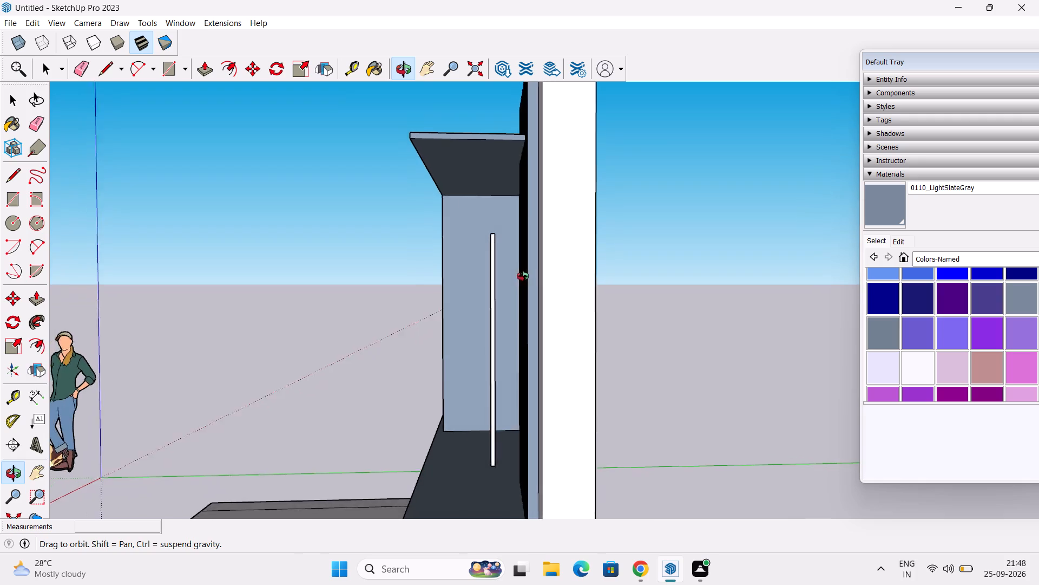
pyautogui.moveTo(523, 276); pyautogui.dragTo(579, 286, button='middle')
pyautogui.scroll(-3, 579, 279)
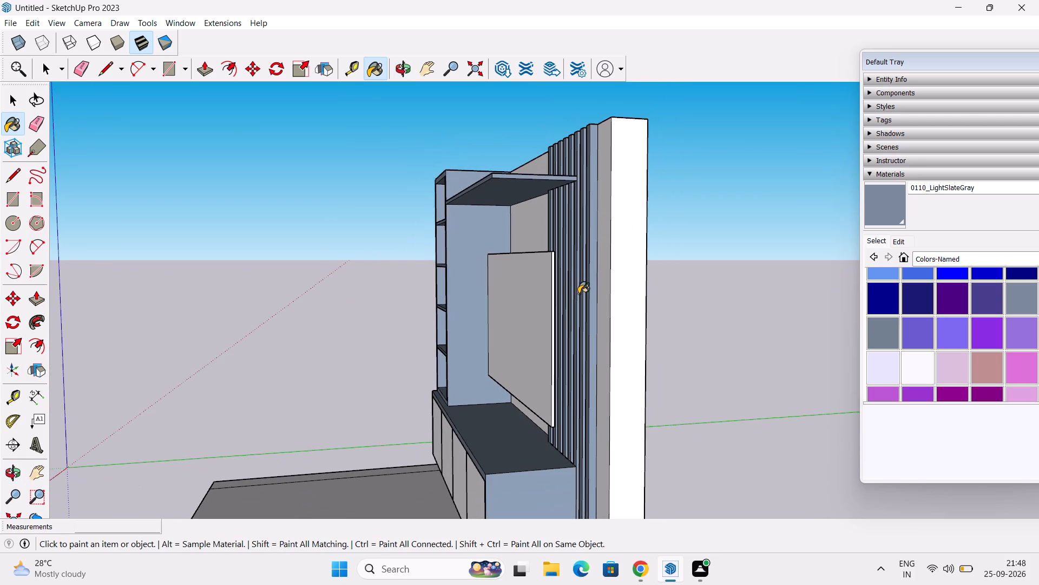
pyautogui.moveTo(578, 294); pyautogui.dragTo(730, 290, button='middle')
pyautogui.scroll(-3, 642, 354)
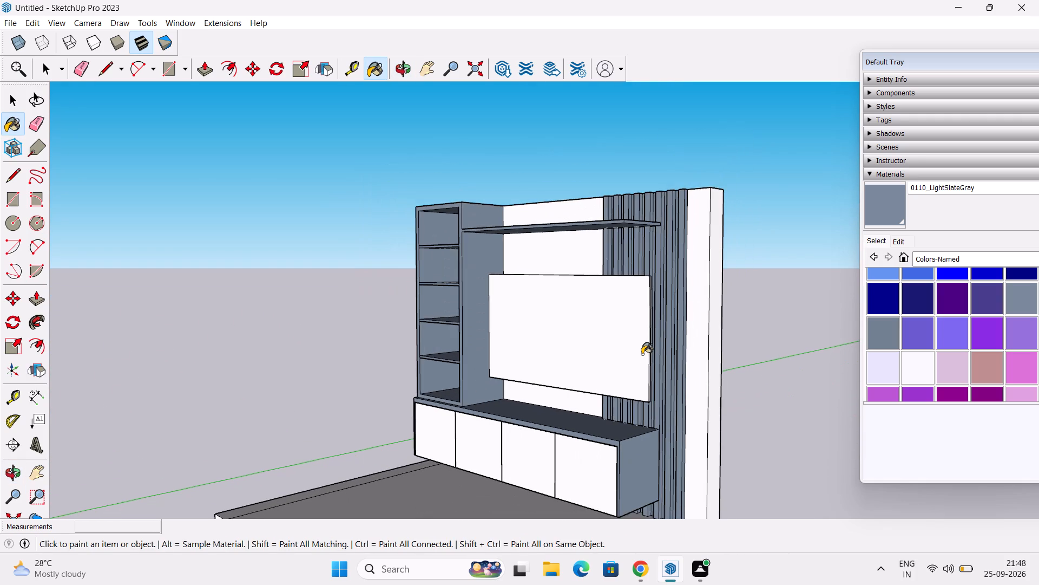
pyautogui.scroll(-1, 645, 341)
pyautogui.moveTo(645, 341); pyautogui.dragTo(749, 378, button='middle')
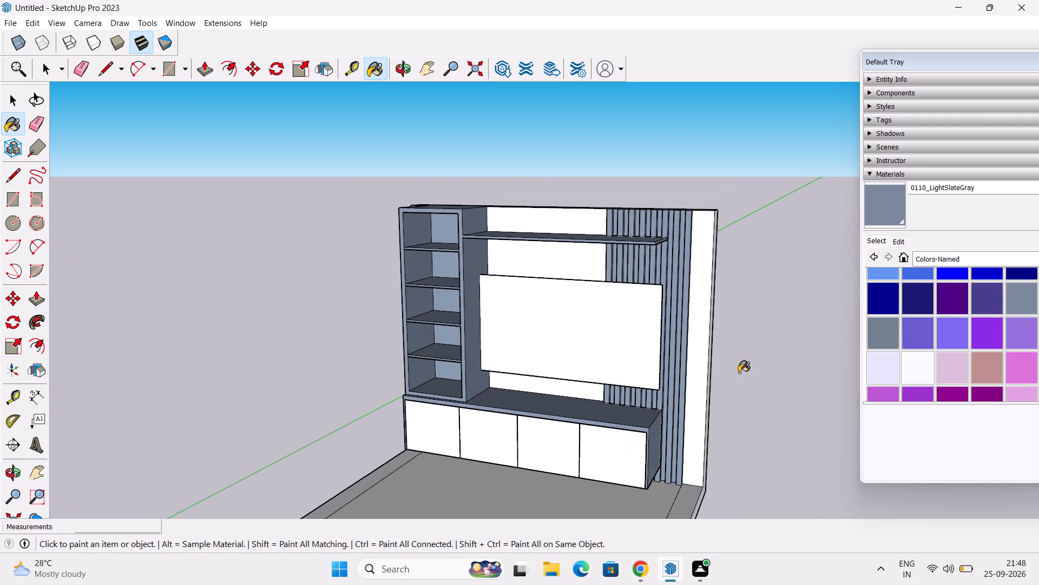
pyautogui.press('space')
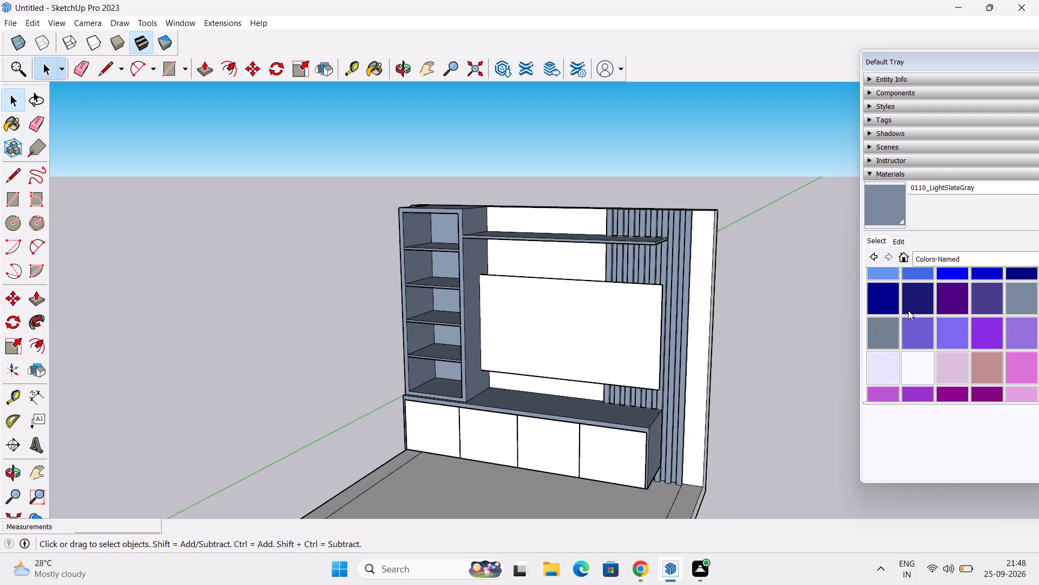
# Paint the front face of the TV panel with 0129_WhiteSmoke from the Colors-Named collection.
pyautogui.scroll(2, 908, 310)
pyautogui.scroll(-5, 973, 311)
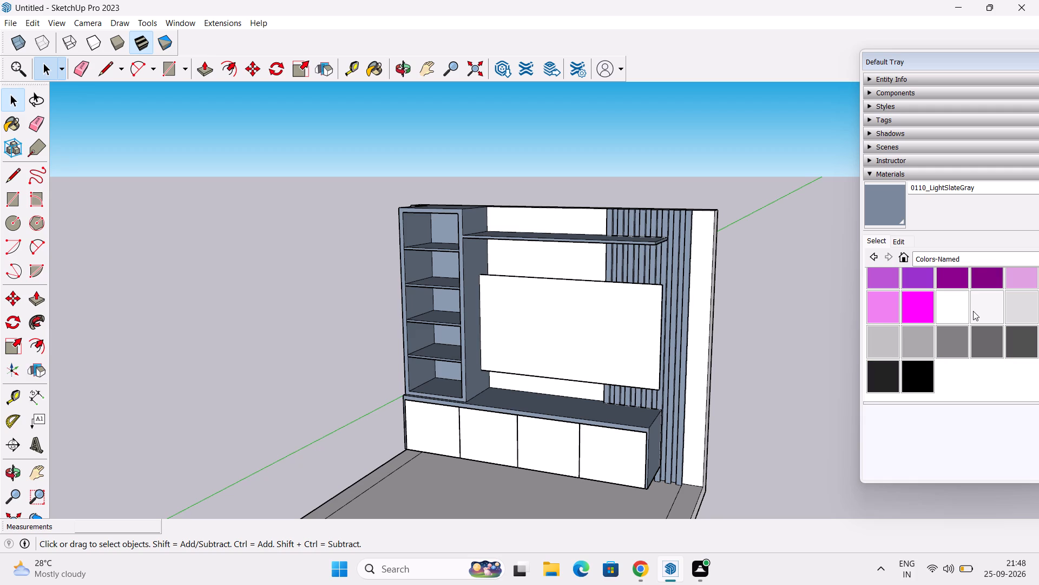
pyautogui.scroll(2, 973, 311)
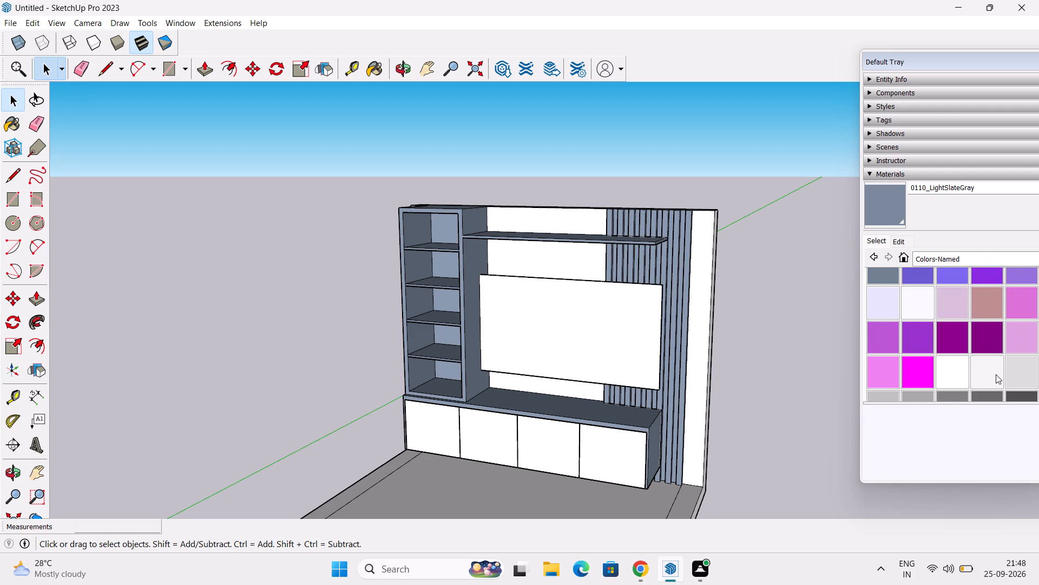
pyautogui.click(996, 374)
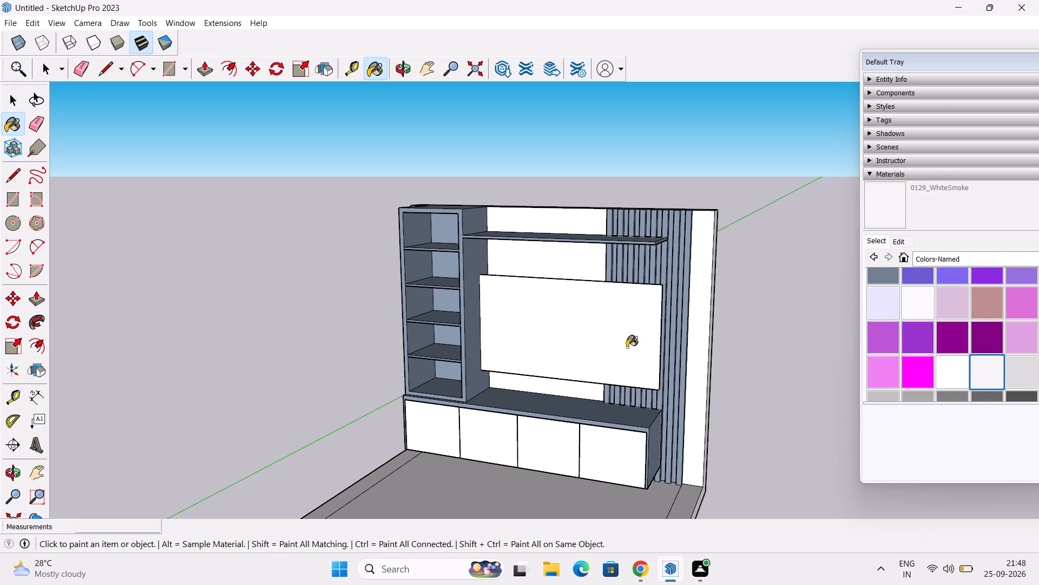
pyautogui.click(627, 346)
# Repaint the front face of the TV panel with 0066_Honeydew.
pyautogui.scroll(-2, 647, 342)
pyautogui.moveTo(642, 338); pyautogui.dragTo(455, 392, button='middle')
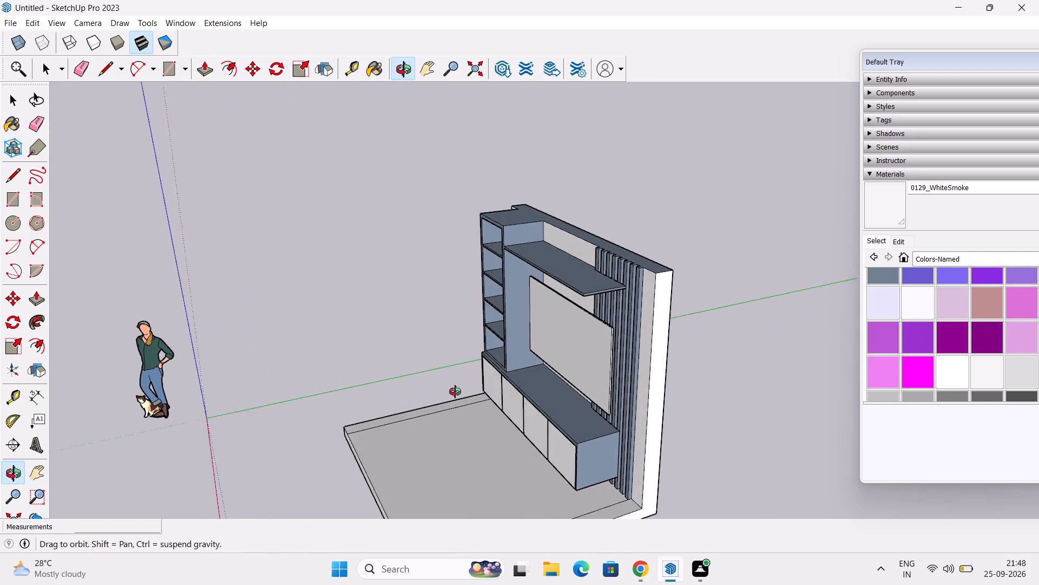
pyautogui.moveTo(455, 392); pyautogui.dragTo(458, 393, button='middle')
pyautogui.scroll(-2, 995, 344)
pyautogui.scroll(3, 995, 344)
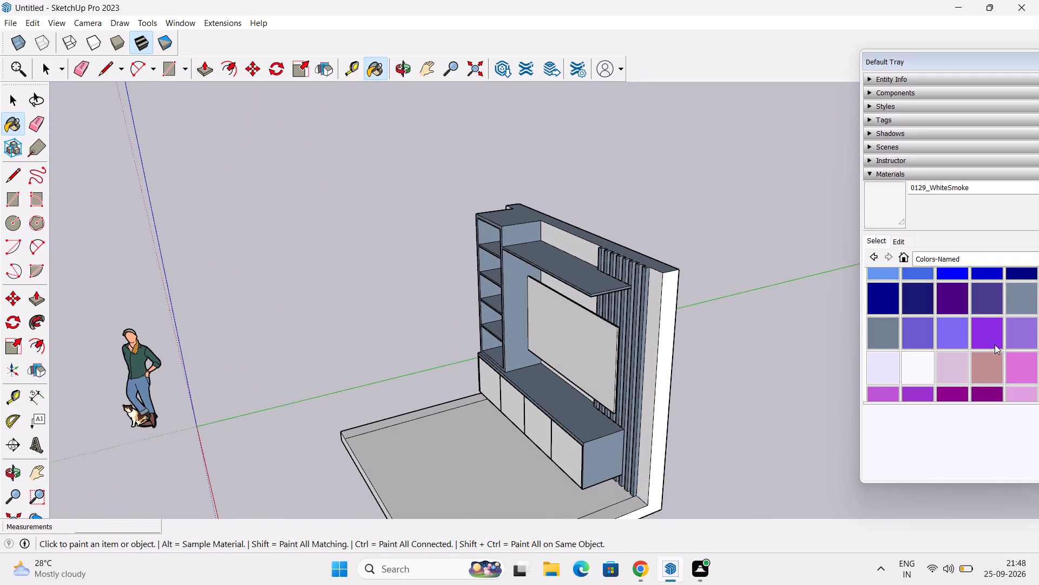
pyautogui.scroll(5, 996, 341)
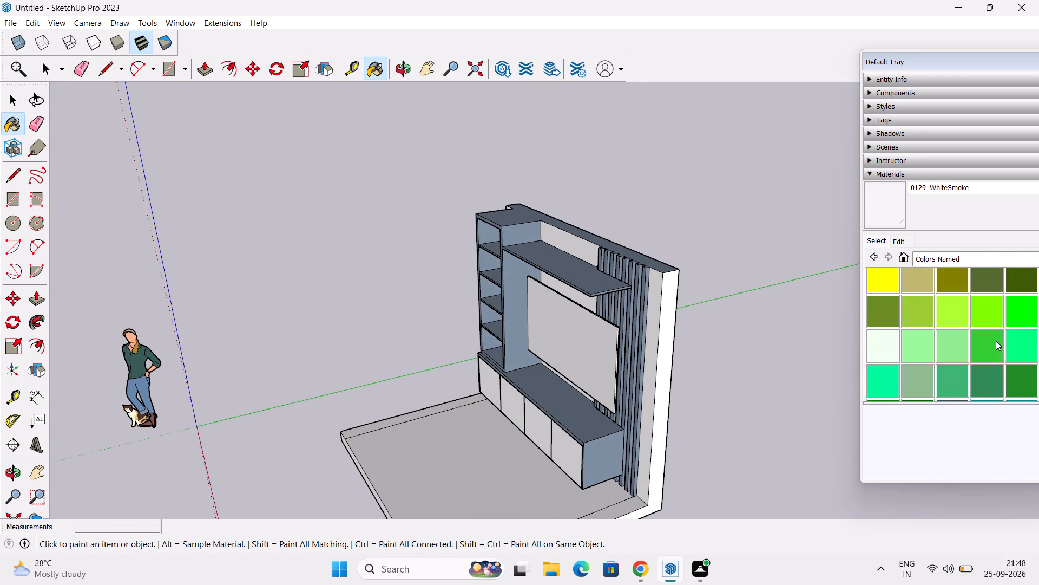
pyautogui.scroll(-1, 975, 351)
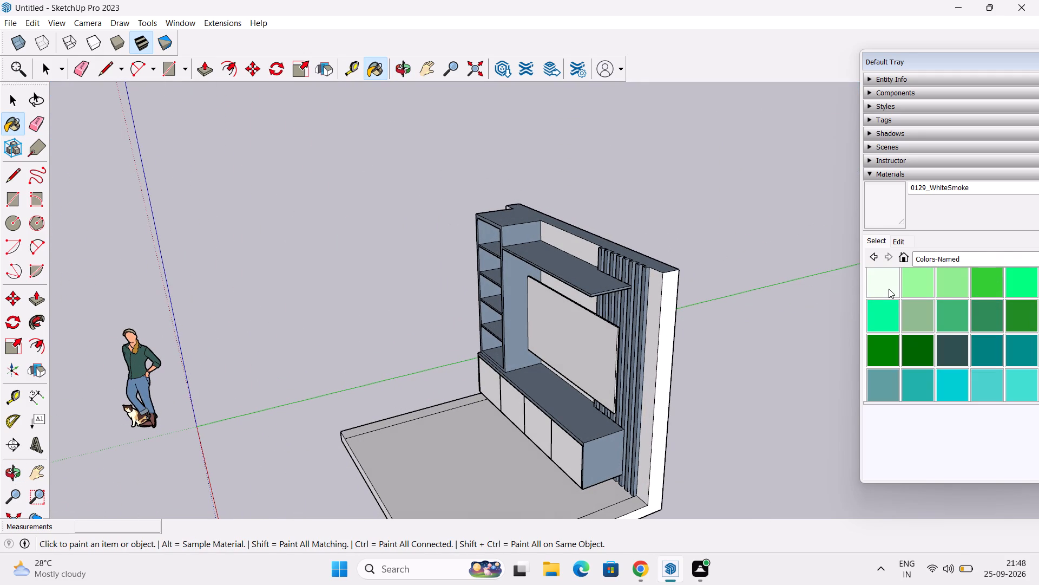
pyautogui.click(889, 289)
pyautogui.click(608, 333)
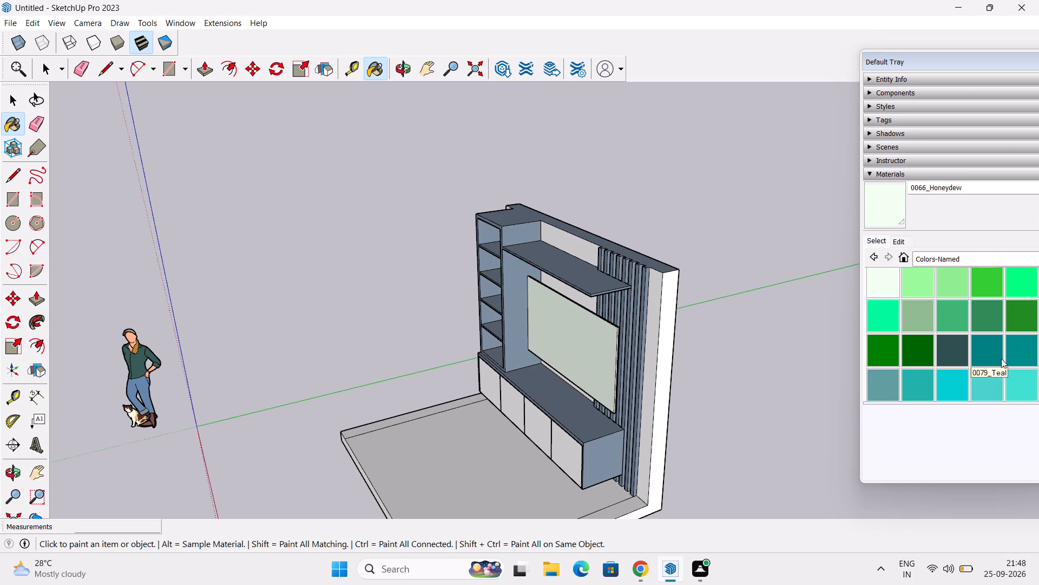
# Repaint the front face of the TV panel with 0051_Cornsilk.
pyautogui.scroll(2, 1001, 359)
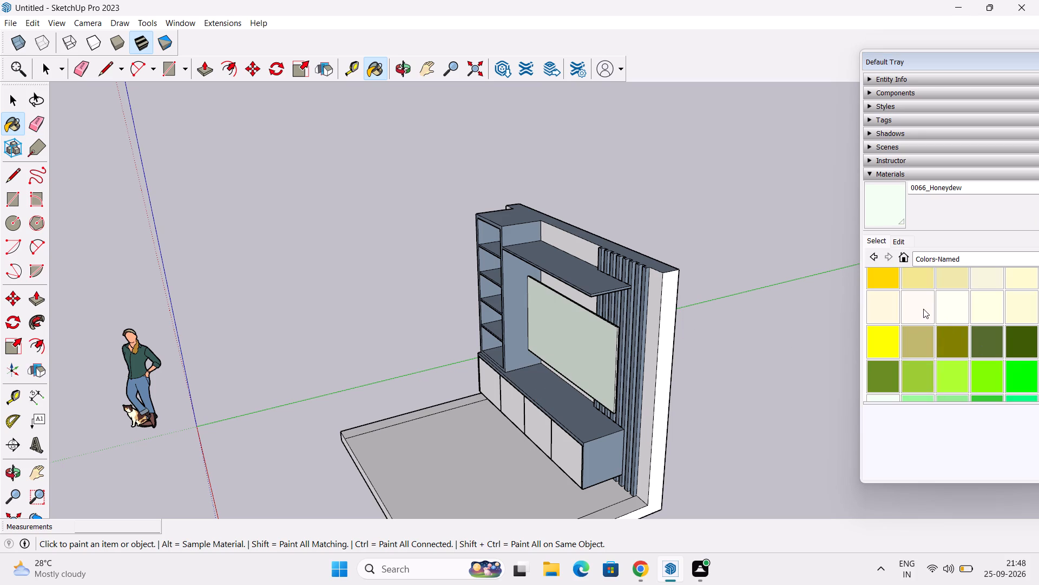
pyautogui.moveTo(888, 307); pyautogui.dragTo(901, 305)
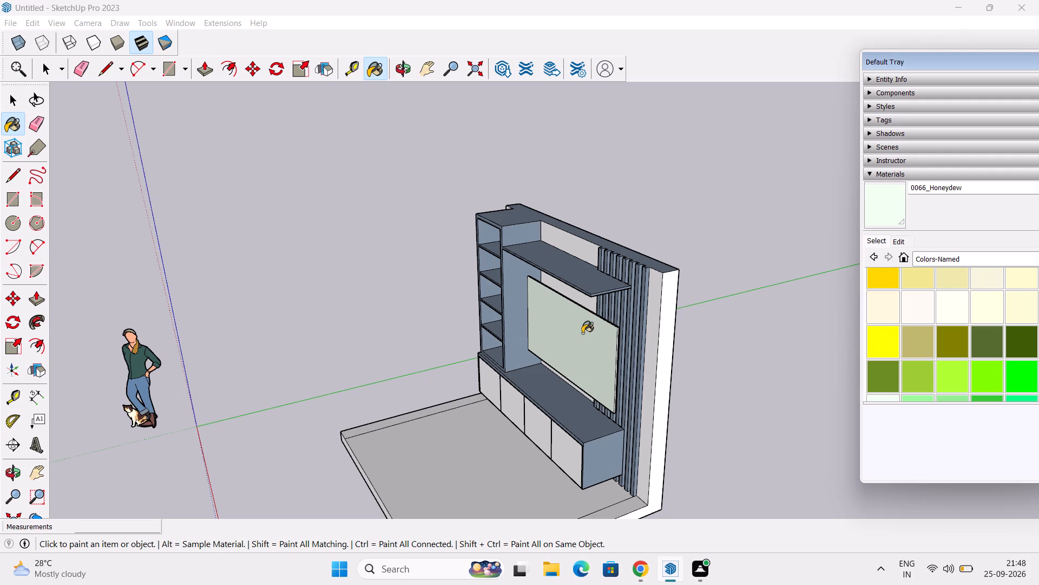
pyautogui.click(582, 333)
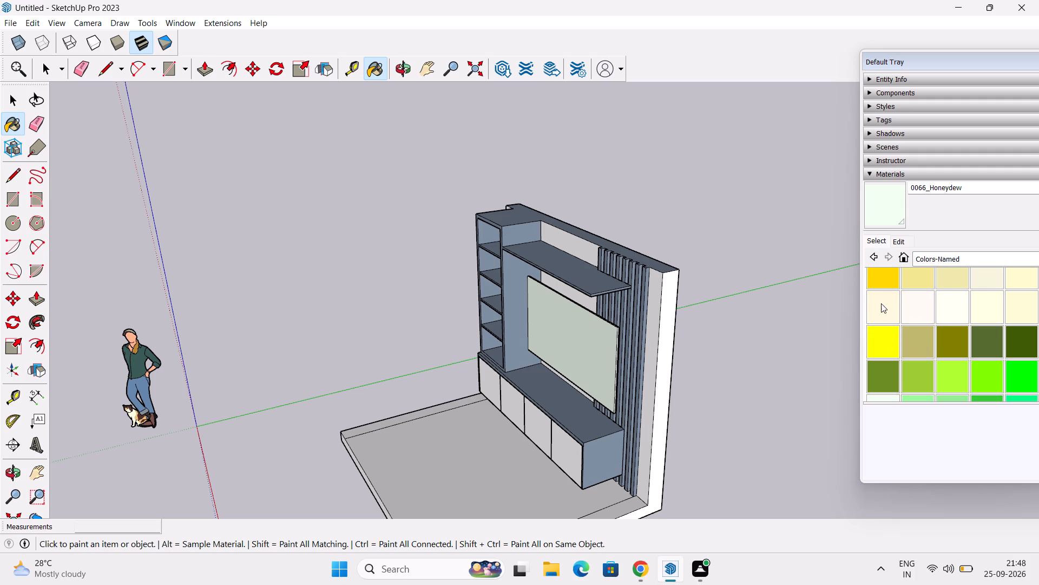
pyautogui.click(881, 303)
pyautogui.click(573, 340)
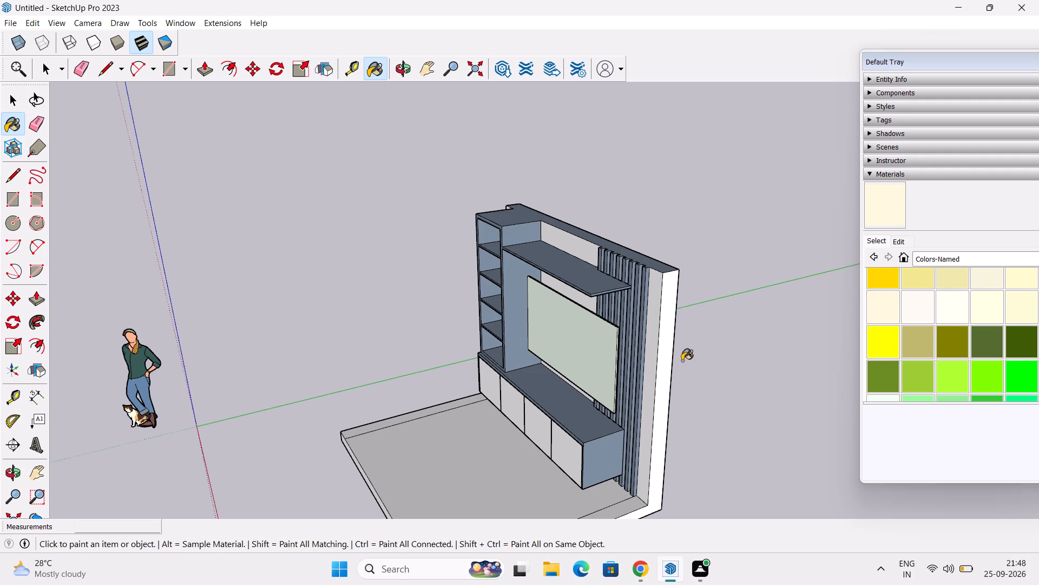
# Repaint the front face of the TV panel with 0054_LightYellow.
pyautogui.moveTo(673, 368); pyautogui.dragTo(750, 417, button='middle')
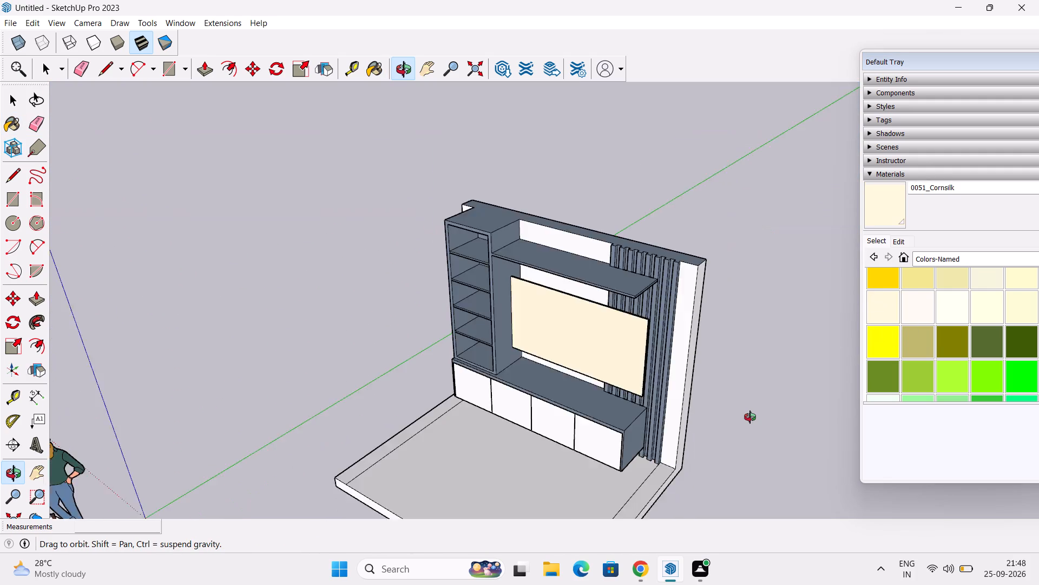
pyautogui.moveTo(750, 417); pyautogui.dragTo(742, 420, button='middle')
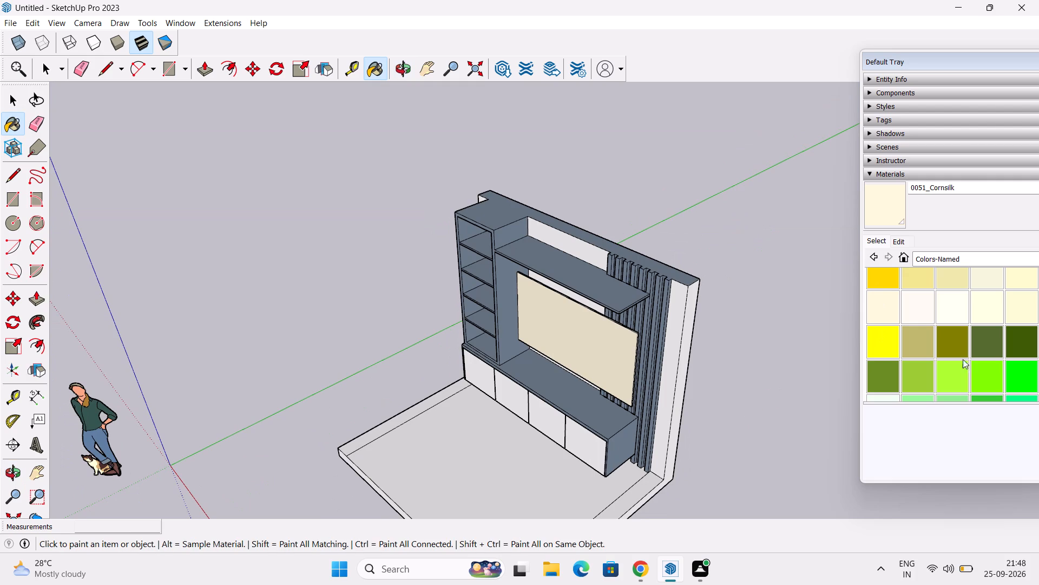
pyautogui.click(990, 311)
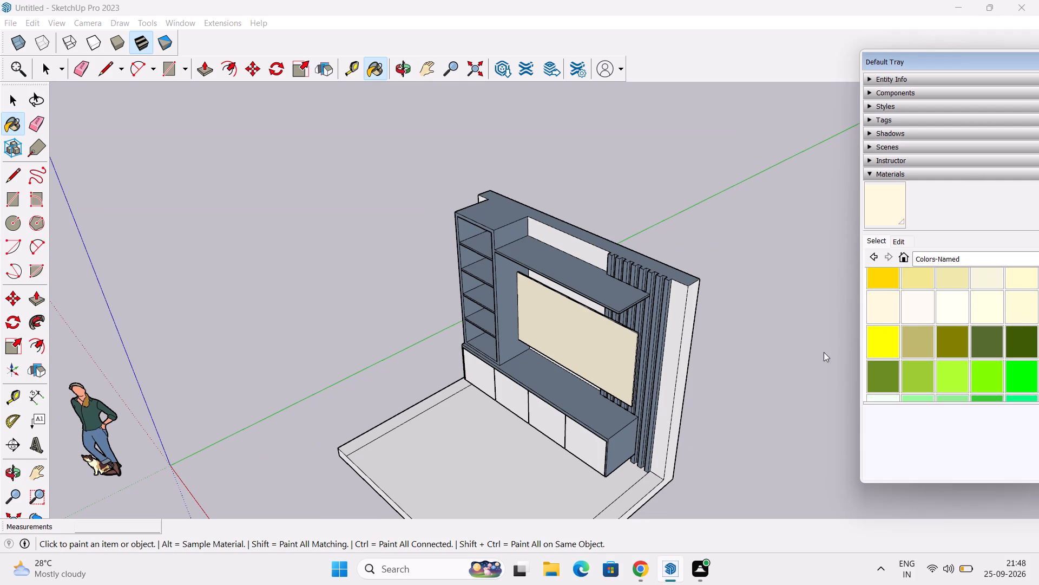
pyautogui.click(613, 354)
# Paint the plain back wall faces above the long shelf and between it and the TV panel with 0054_LightYellow.
pyautogui.scroll(3, 590, 363)
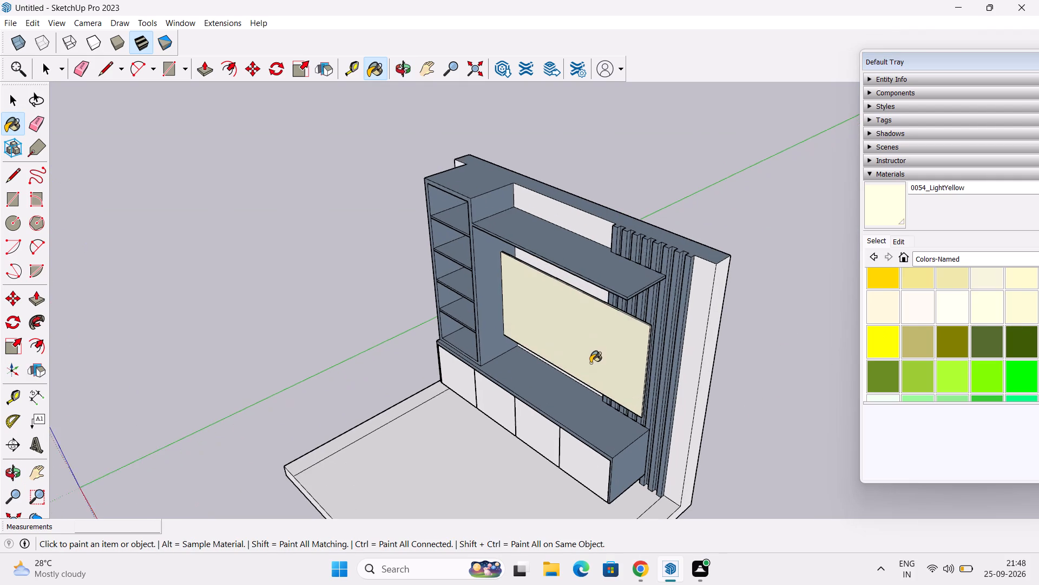
pyautogui.scroll(9, 590, 363)
pyautogui.scroll(-4, 586, 346)
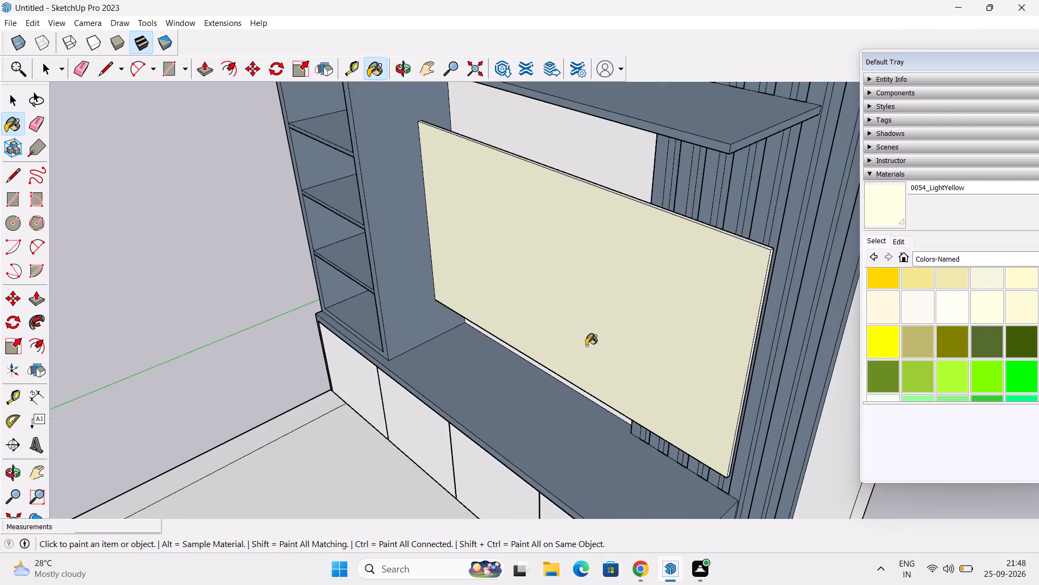
pyautogui.scroll(-2, 586, 346)
pyautogui.moveTo(586, 346); pyautogui.dragTo(781, 378, button='middle')
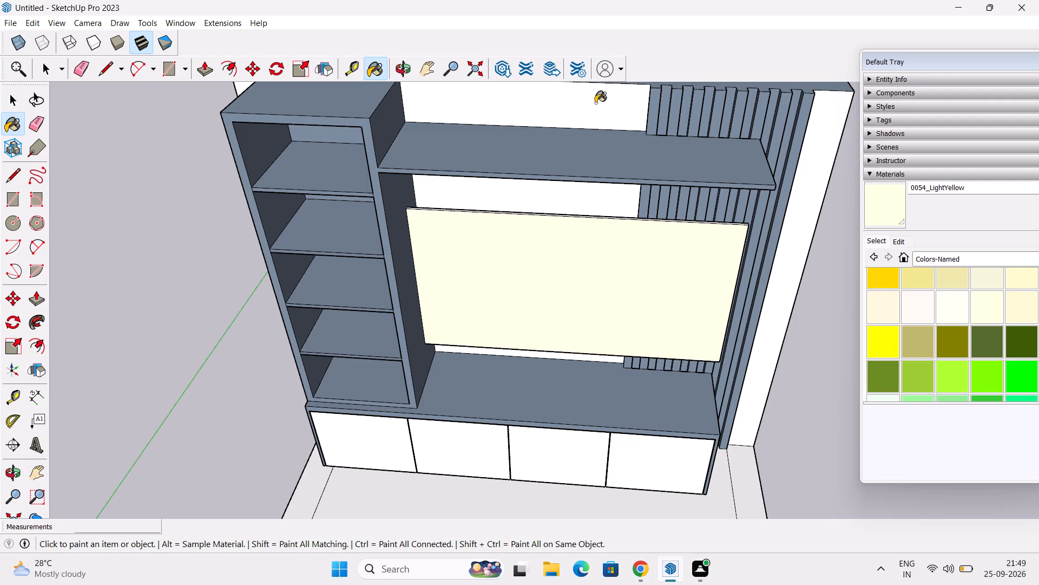
pyautogui.click(598, 102)
pyautogui.moveTo(603, 207); pyautogui.dragTo(608, 142, button='middle')
pyautogui.click(600, 160)
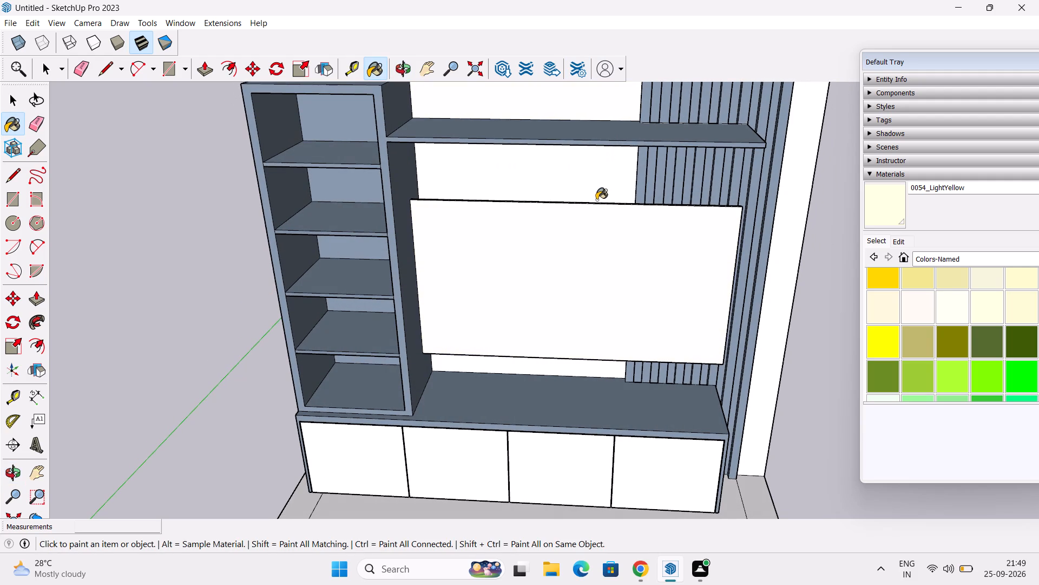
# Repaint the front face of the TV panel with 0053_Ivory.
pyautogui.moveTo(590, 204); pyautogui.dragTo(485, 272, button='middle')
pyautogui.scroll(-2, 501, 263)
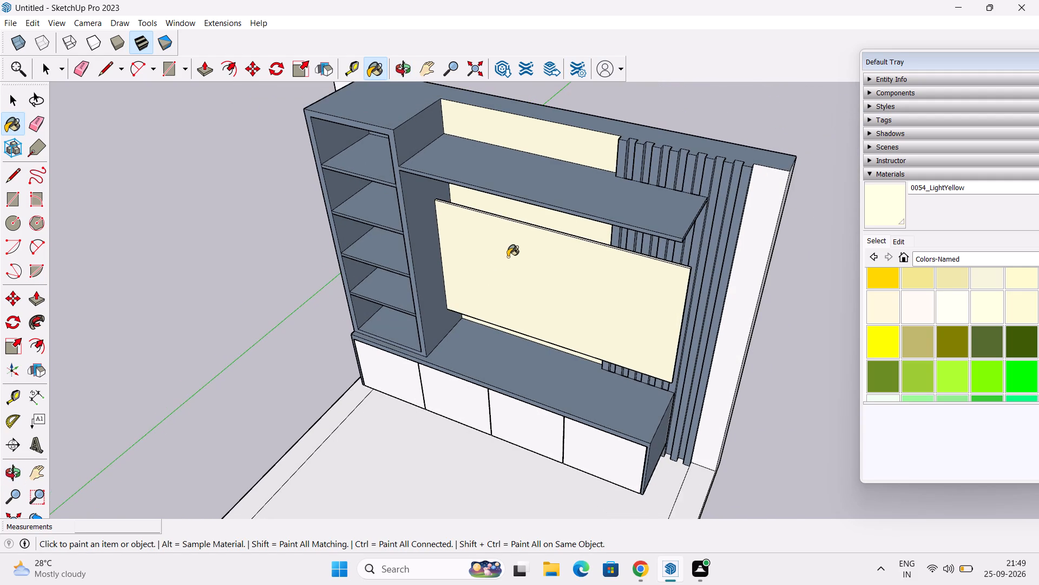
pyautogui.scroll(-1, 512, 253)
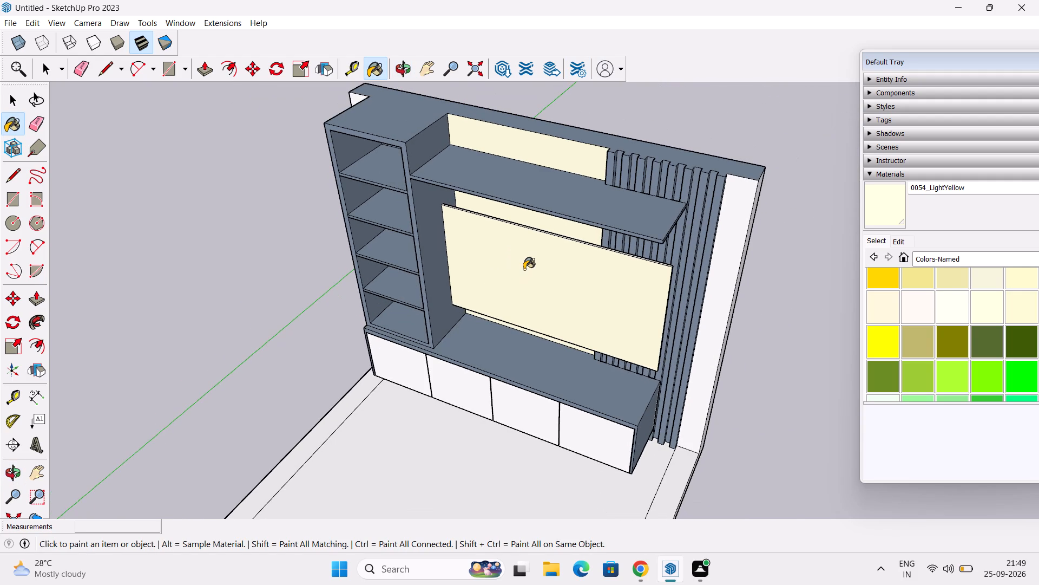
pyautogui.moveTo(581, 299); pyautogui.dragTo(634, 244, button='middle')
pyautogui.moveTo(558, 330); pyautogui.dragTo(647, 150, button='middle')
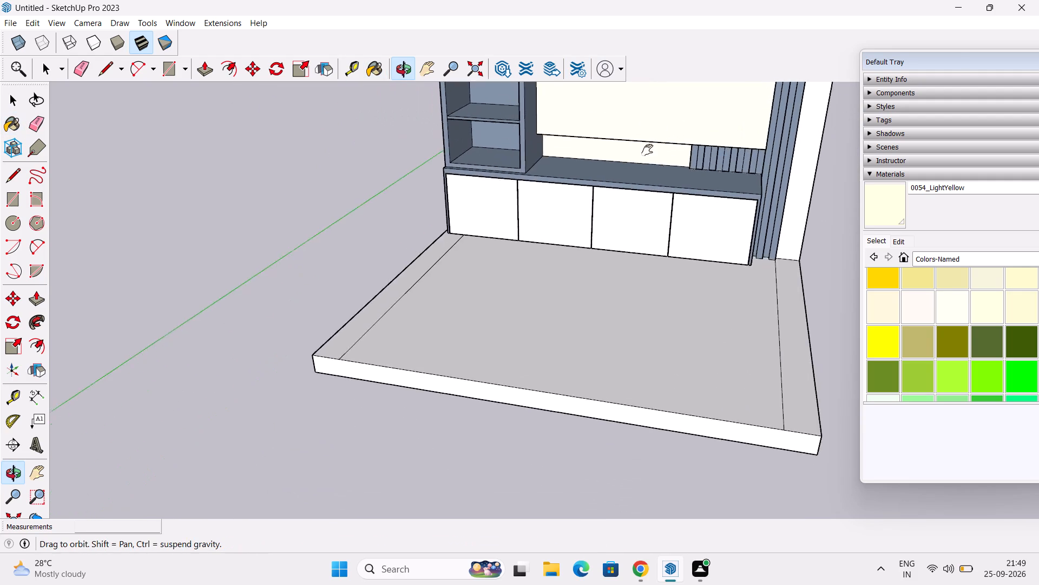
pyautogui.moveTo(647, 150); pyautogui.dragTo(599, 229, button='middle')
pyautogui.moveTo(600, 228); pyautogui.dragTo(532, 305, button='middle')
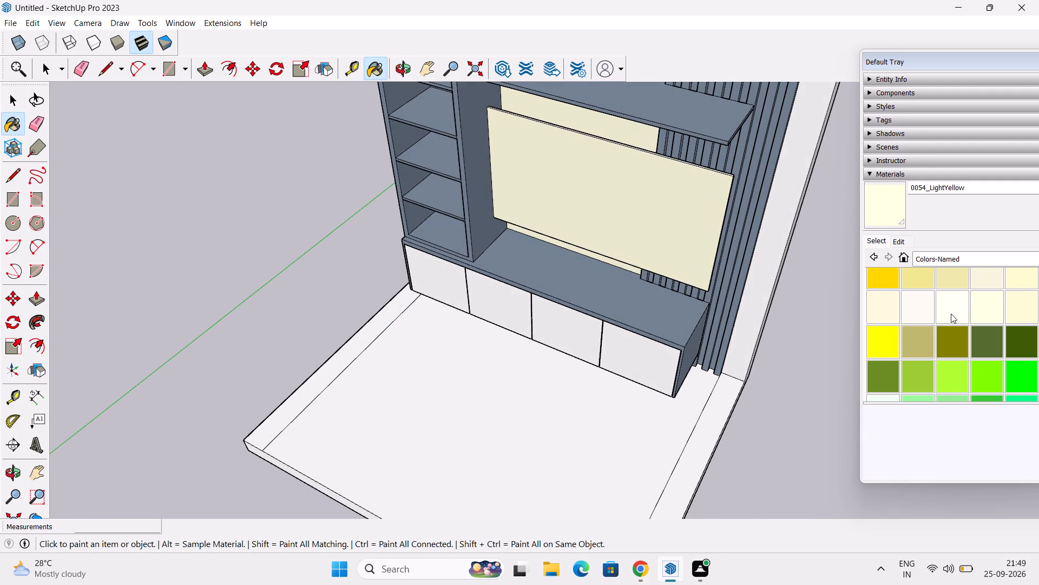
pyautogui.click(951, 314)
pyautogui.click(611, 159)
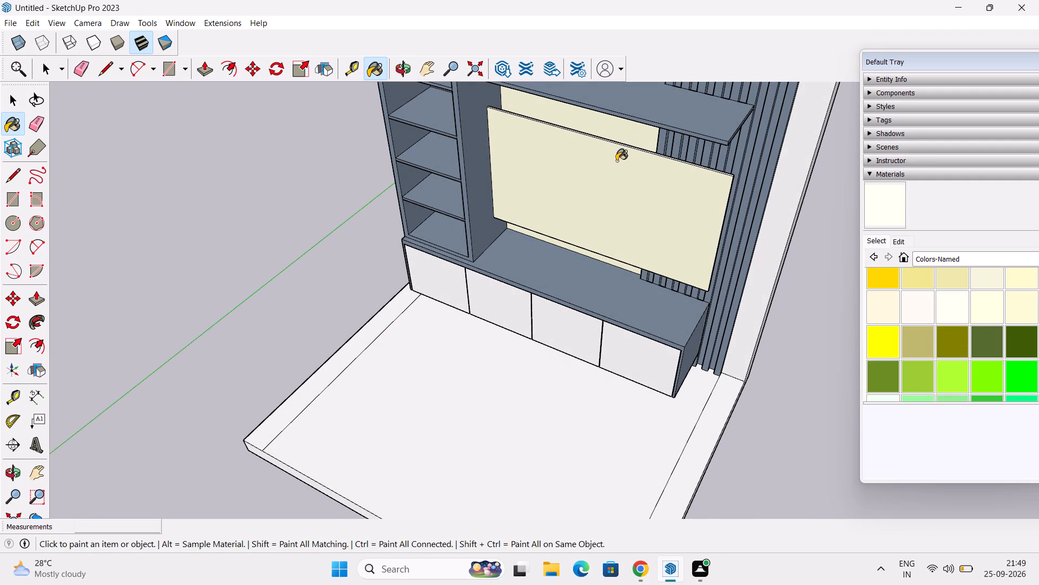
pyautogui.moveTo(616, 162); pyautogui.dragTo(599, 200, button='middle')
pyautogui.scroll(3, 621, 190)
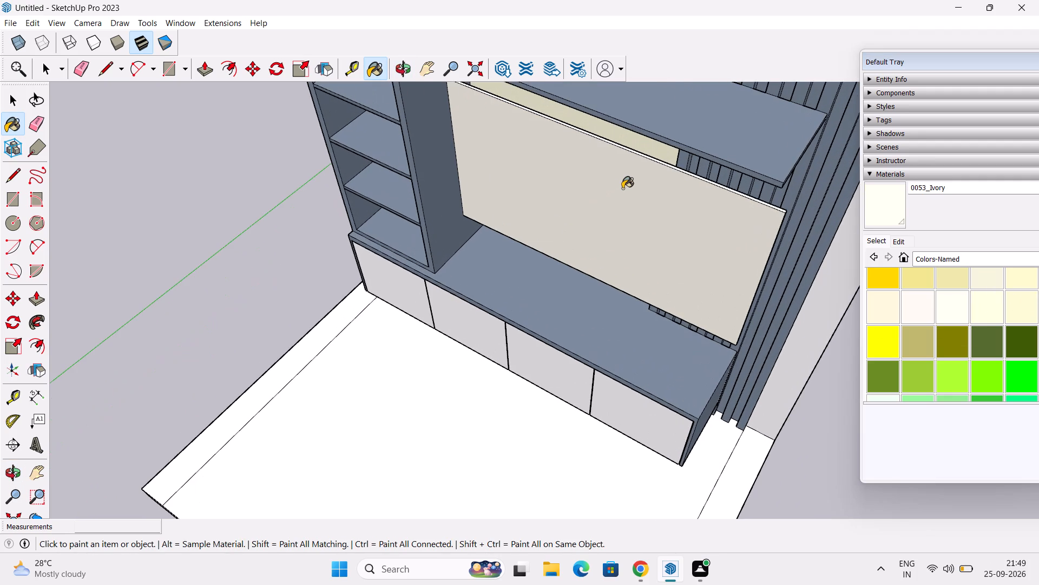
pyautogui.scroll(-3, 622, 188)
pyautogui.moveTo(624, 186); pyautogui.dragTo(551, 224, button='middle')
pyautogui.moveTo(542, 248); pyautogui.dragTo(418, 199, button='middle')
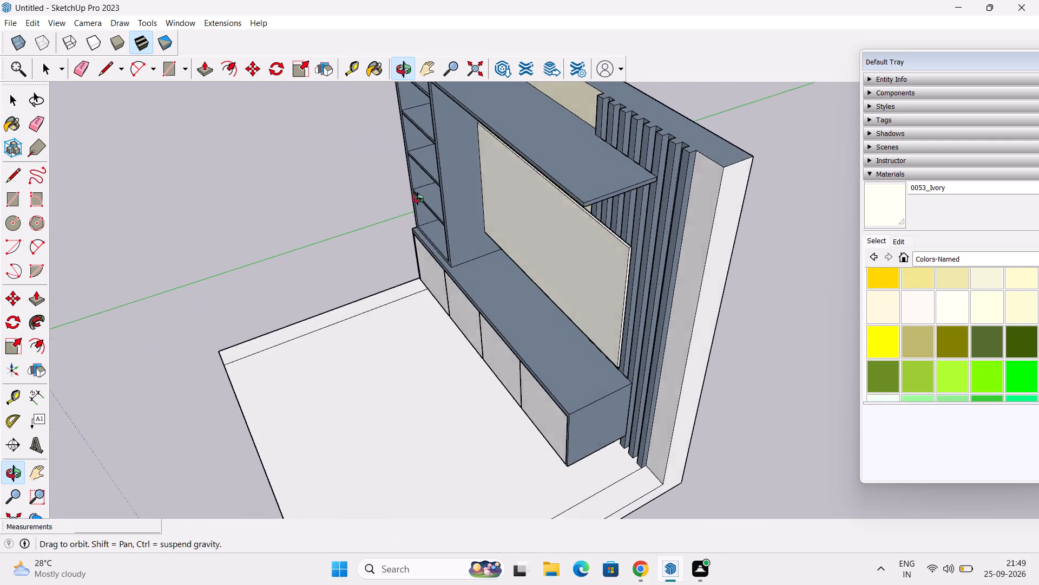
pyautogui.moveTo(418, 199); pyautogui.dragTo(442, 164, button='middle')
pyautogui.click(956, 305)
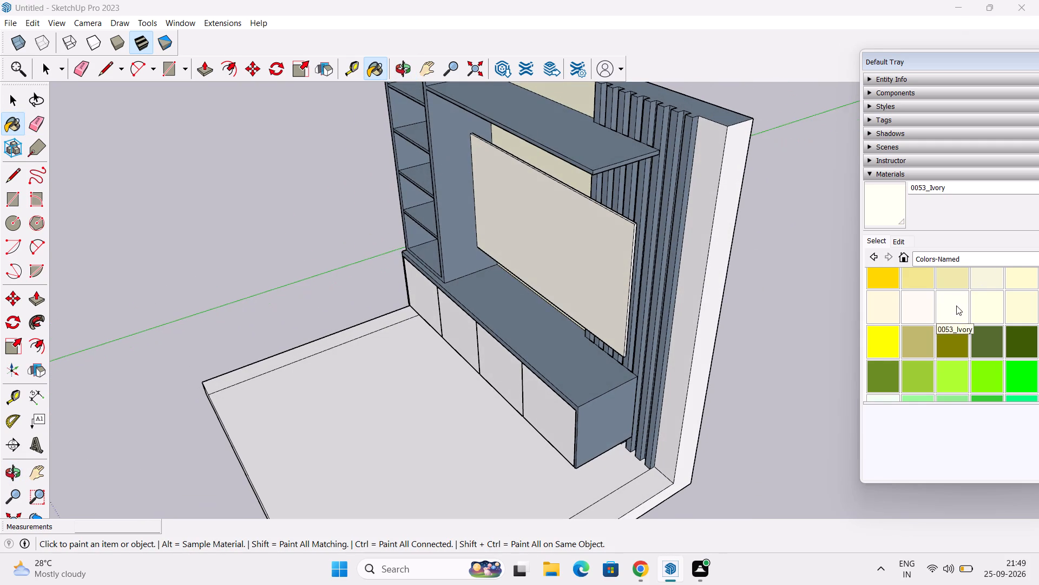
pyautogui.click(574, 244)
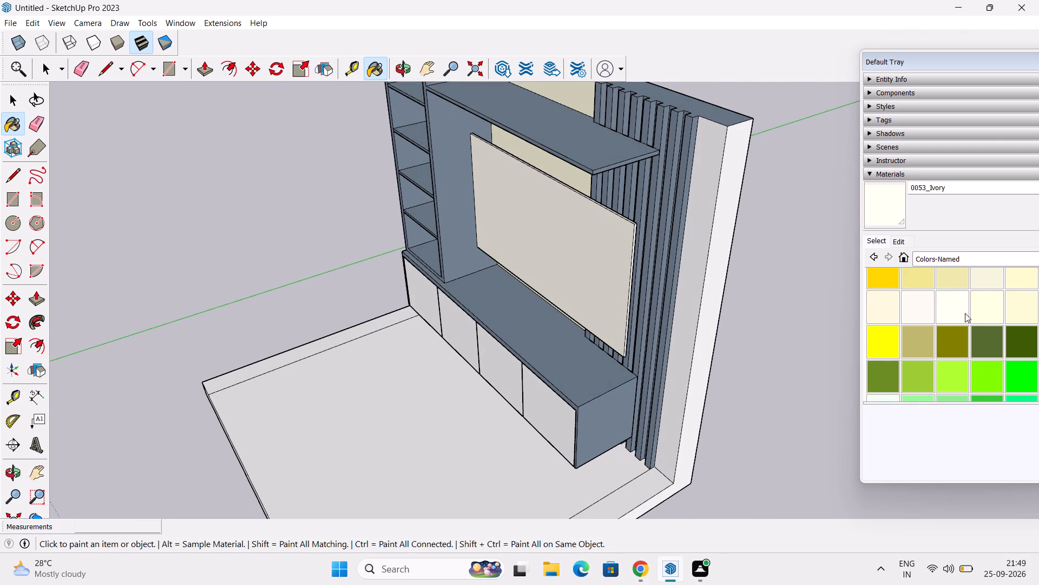
# Repaint the front face of the TV panel with 0052_FloralWhite.
pyautogui.click(919, 308)
pyautogui.click(561, 236)
pyautogui.scroll(2, 563, 238)
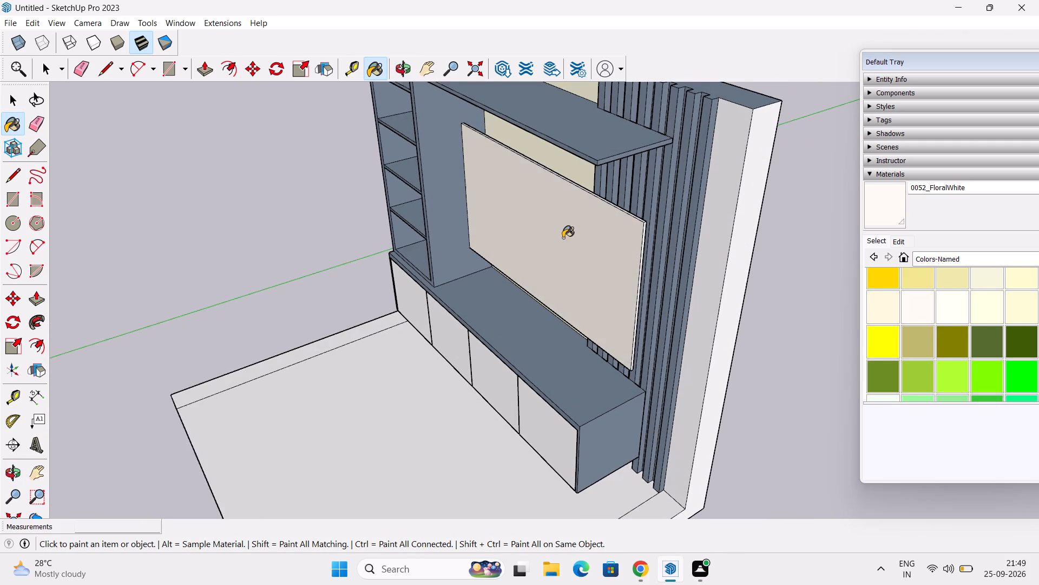
# Paint the plain back wall faces above and below the long shelf and the wall strip beside the cladding with 0052_FloralWhite.
pyautogui.scroll(3, 563, 238)
pyautogui.scroll(-5, 564, 238)
pyautogui.moveTo(565, 237); pyautogui.dragTo(724, 283, button='middle')
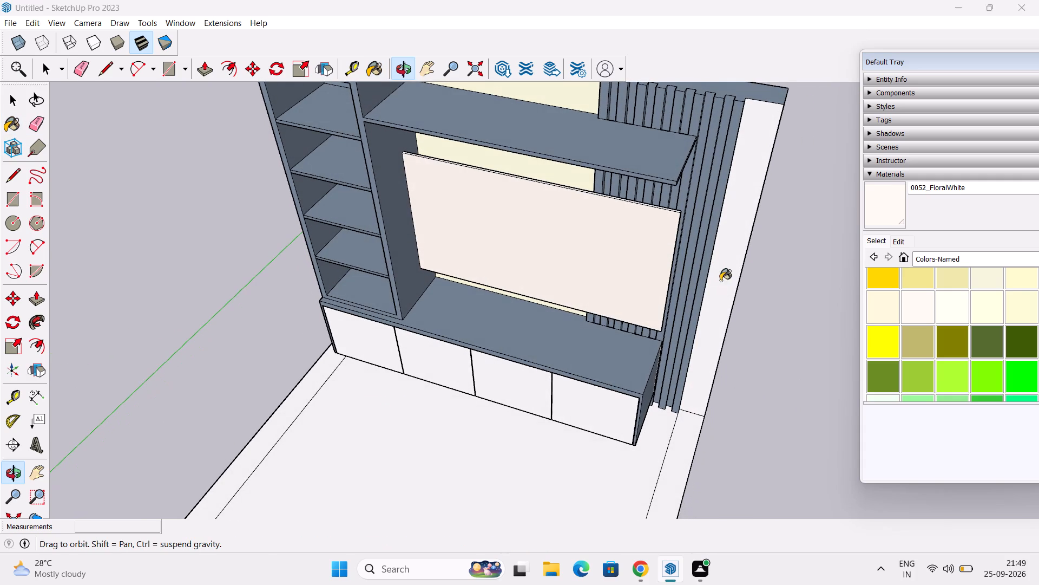
pyautogui.keyDown('shift'); pyautogui.moveTo(633, 230); pyautogui.dragTo(671, 338, button='middle'); pyautogui.keyUp('shift')
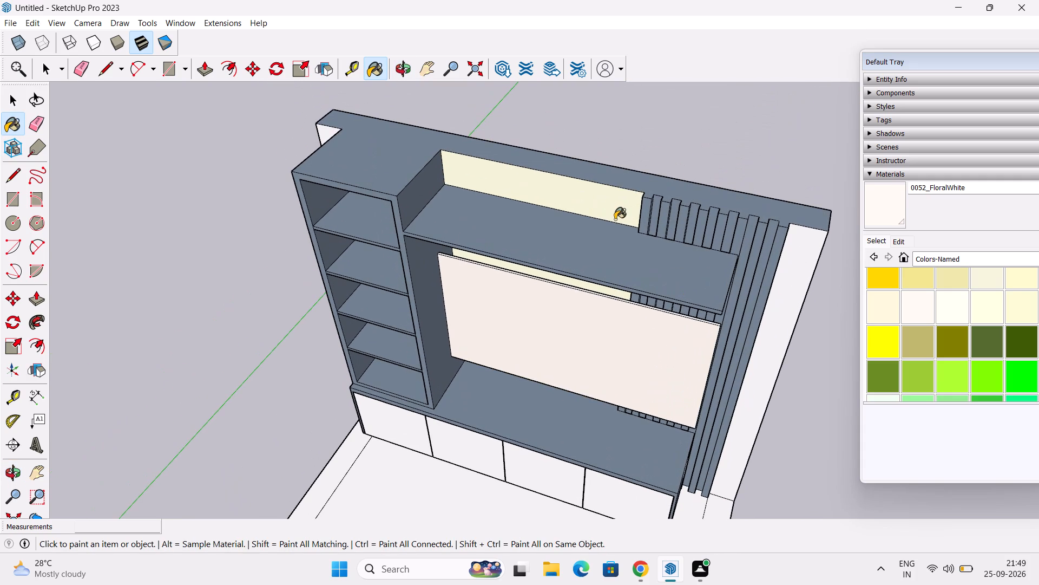
pyautogui.click(617, 214)
pyautogui.moveTo(621, 248); pyautogui.dragTo(645, 200, button='middle')
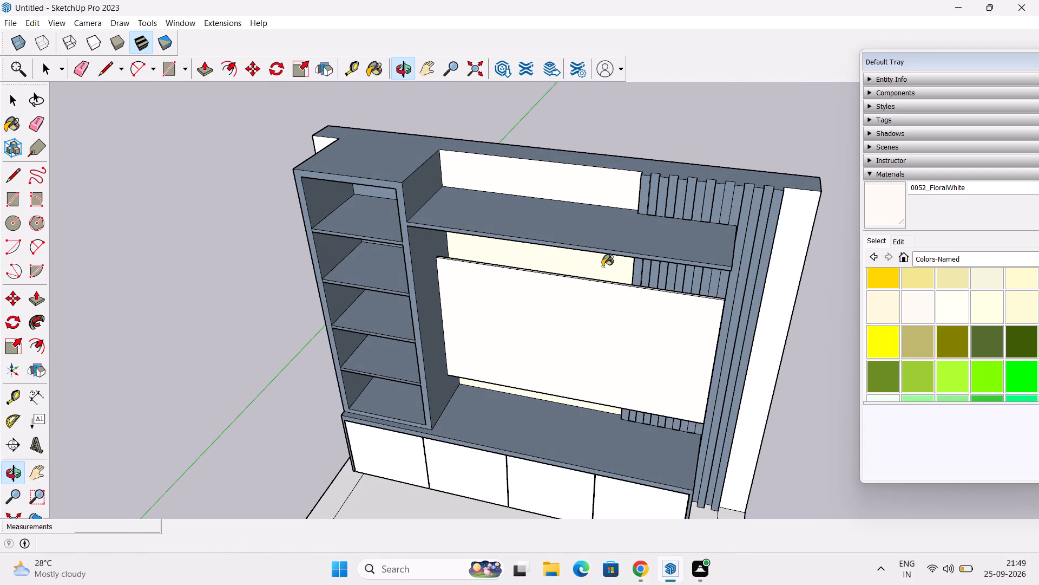
pyautogui.click(602, 266)
pyautogui.click(790, 271)
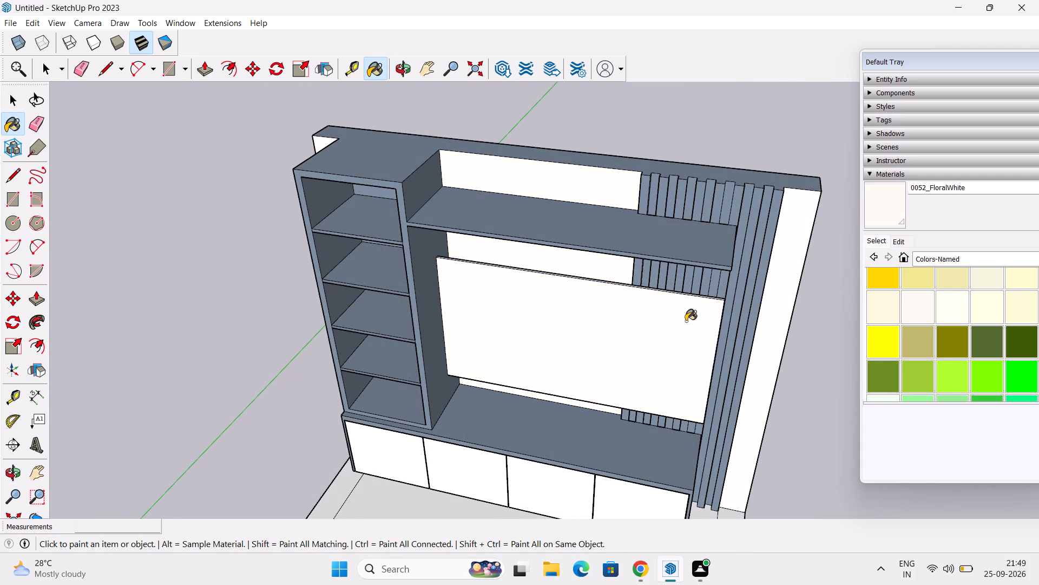
# Paint the four door fronts of the low cabinet with 0052_FloralWhite.
pyautogui.scroll(-1, 659, 349)
pyautogui.moveTo(540, 466); pyautogui.dragTo(561, 215, button='middle')
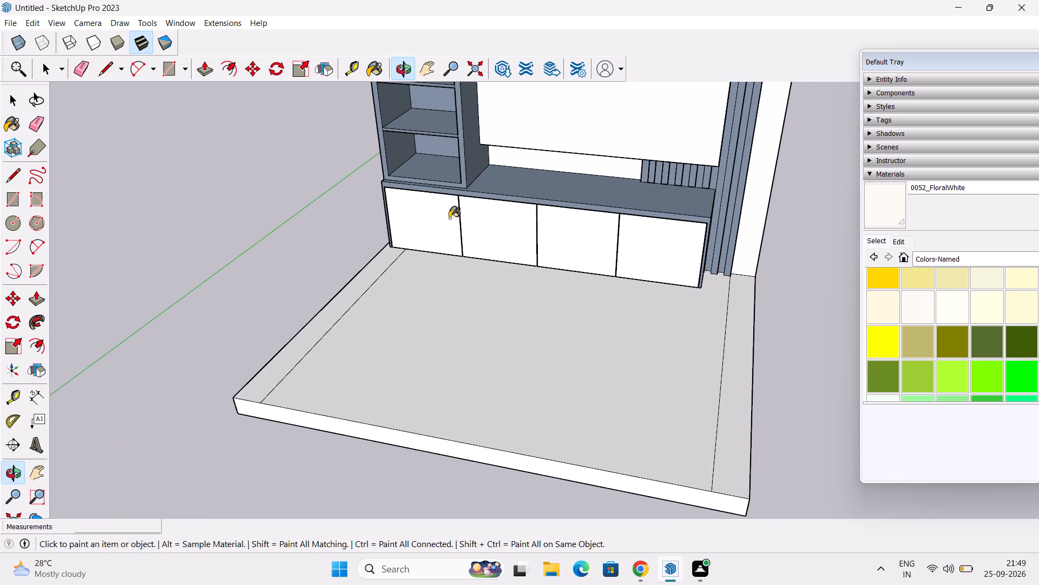
pyautogui.click(431, 228)
pyautogui.moveTo(483, 227); pyautogui.dragTo(496, 227)
pyautogui.click(586, 239)
pyautogui.click(655, 251)
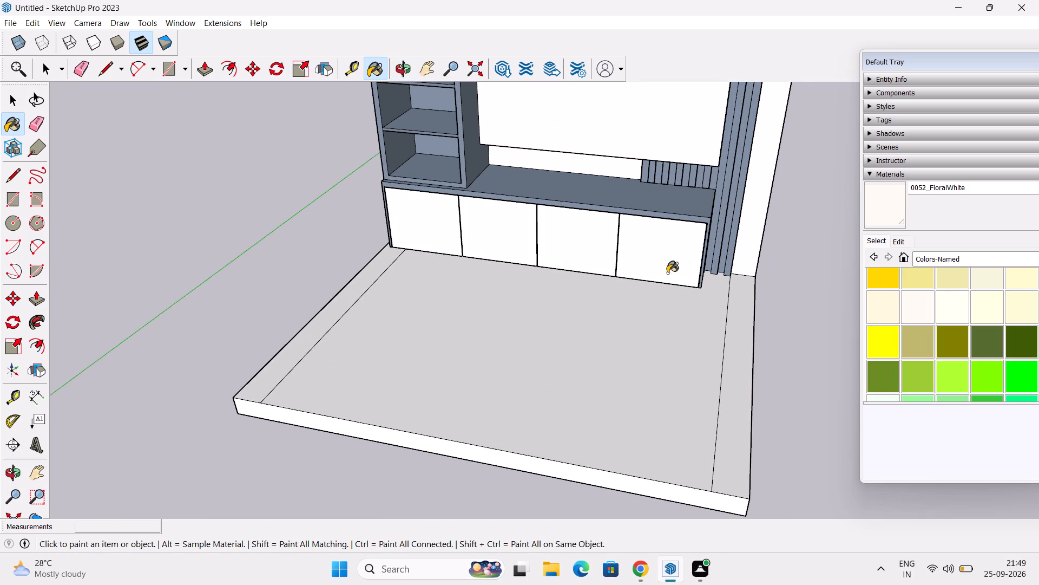
# Paint the underside of the low cabinet and the large central floor face with 0052_FloralWhite.
pyautogui.moveTo(674, 271); pyautogui.dragTo(697, 113, button='middle')
pyautogui.scroll(5, 659, 246)
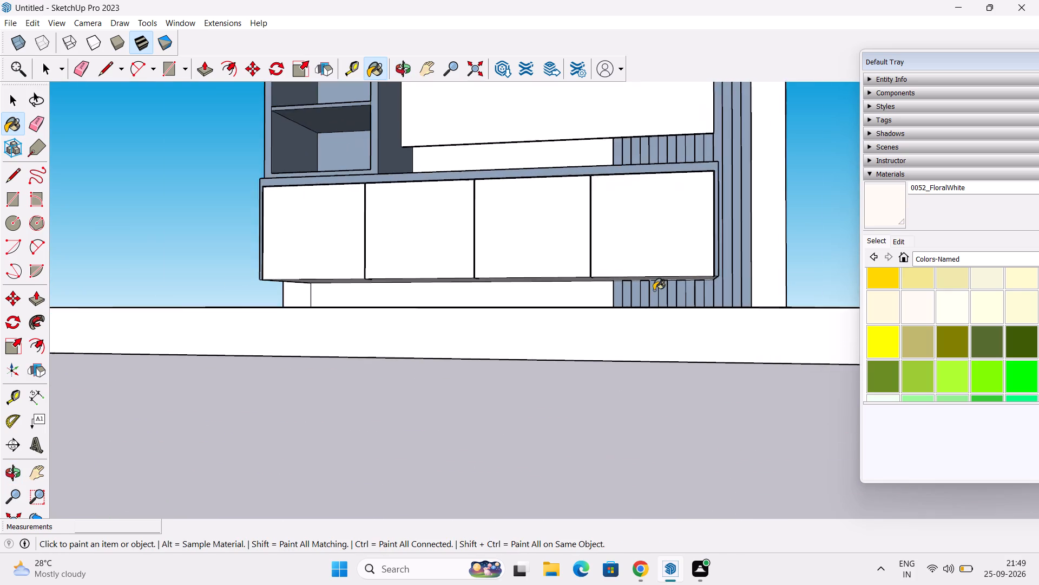
pyautogui.scroll(4, 654, 290)
pyautogui.moveTo(654, 290); pyautogui.dragTo(643, 294, button='middle')
pyautogui.scroll(3, 640, 283)
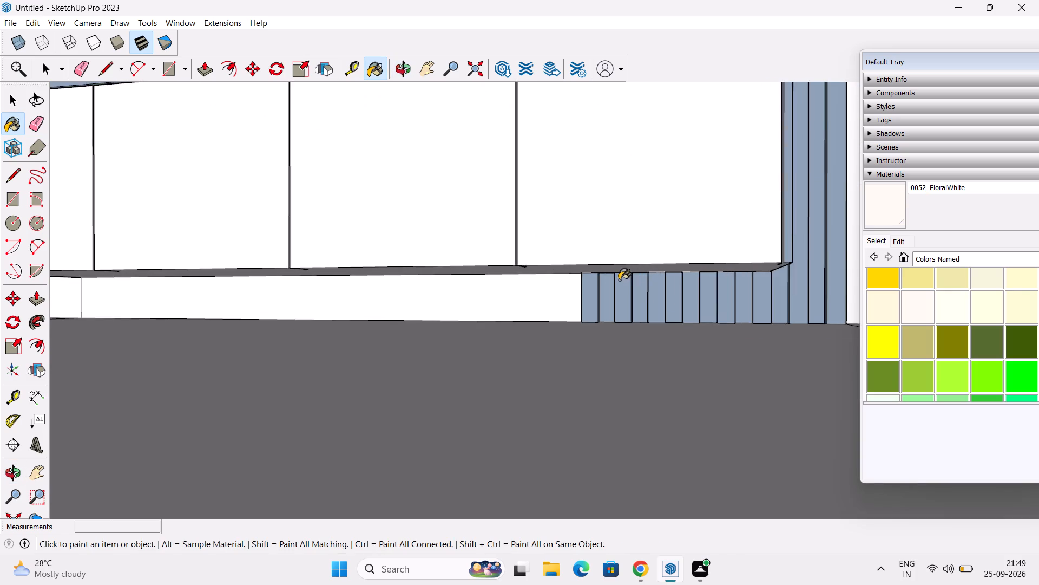
pyautogui.scroll(1, 619, 280)
pyautogui.click(572, 259)
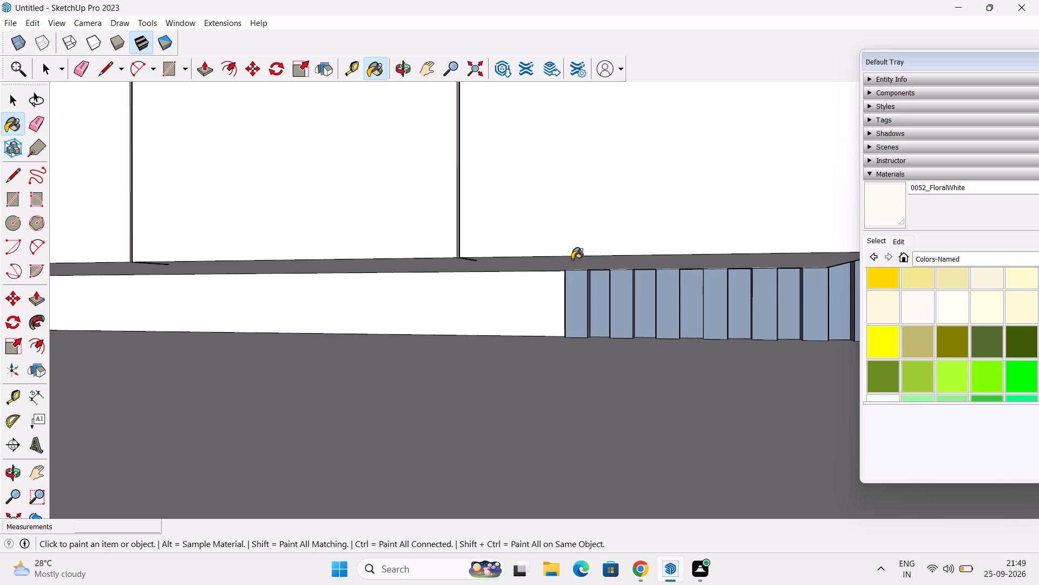
pyautogui.click(538, 369)
pyautogui.scroll(-6, 540, 343)
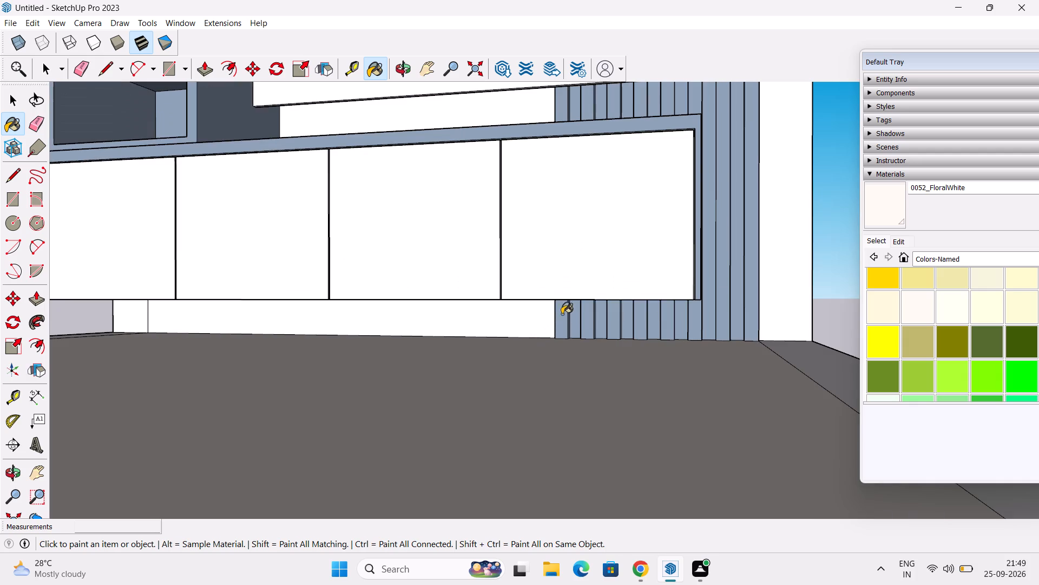
pyautogui.scroll(-11, 562, 313)
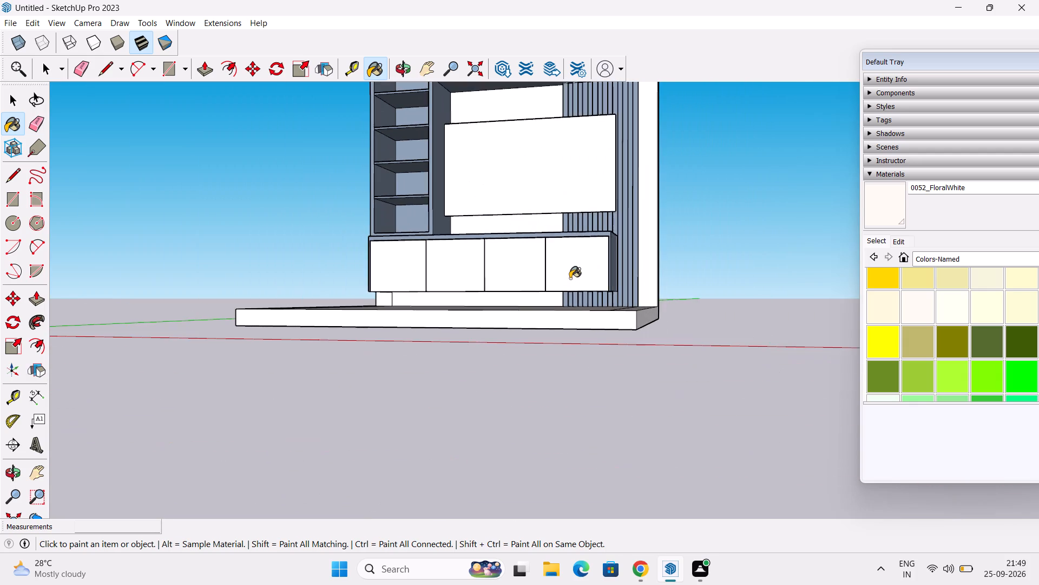
pyautogui.moveTo(574, 280); pyautogui.dragTo(584, 311, button='middle')
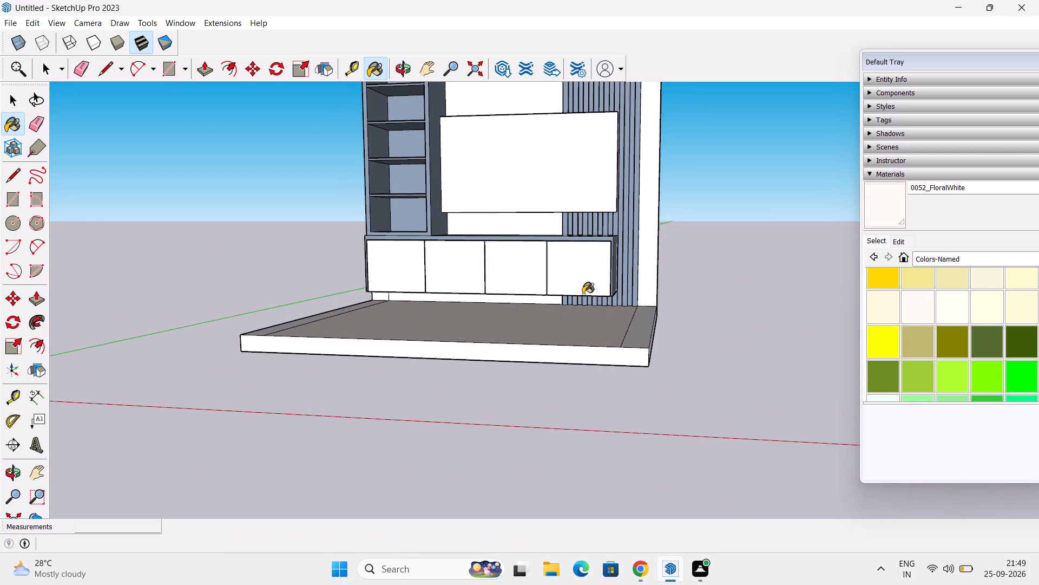
pyautogui.scroll(-1, 585, 284)
pyautogui.moveTo(585, 284); pyautogui.dragTo(531, 478, button='middle')
pyautogui.press('space')
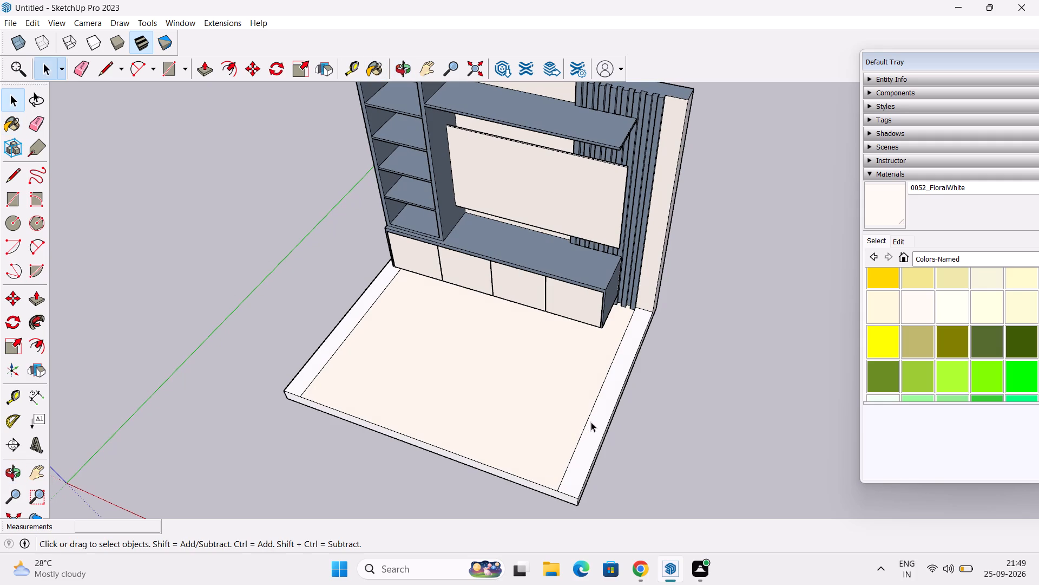
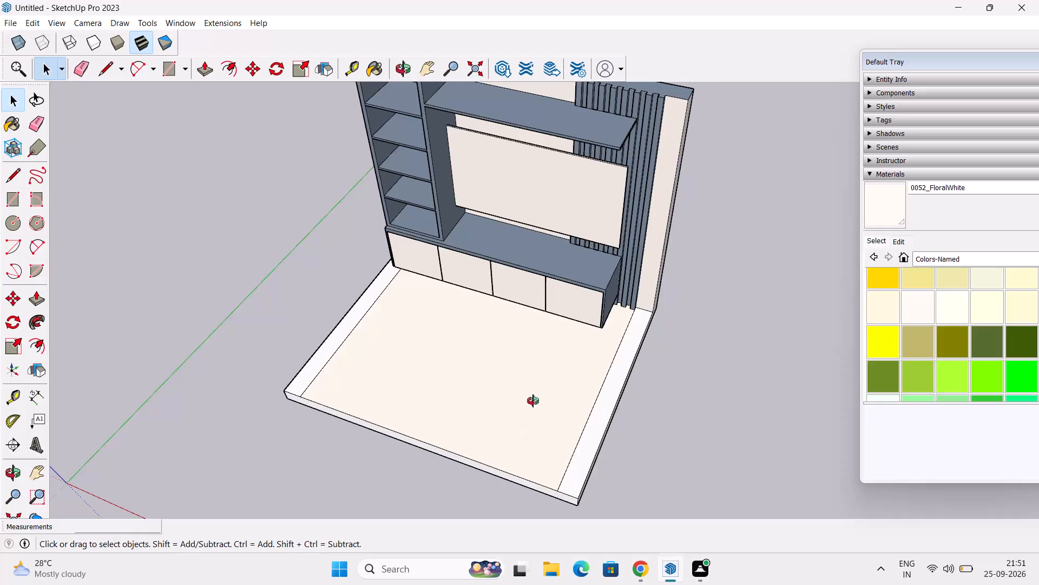
# Inspect the painted TV wall, low cabinet and floor from several angles and distances.
pyautogui.scroll(-1, 601, 360)
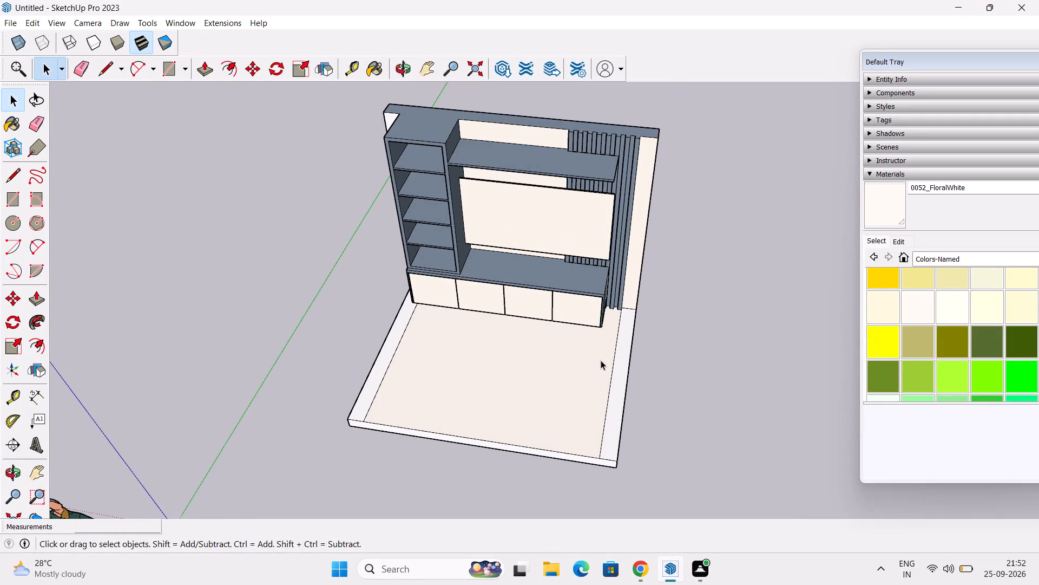
pyautogui.scroll(-1, 601, 360)
pyautogui.moveTo(582, 342); pyautogui.dragTo(553, 357, button='middle')
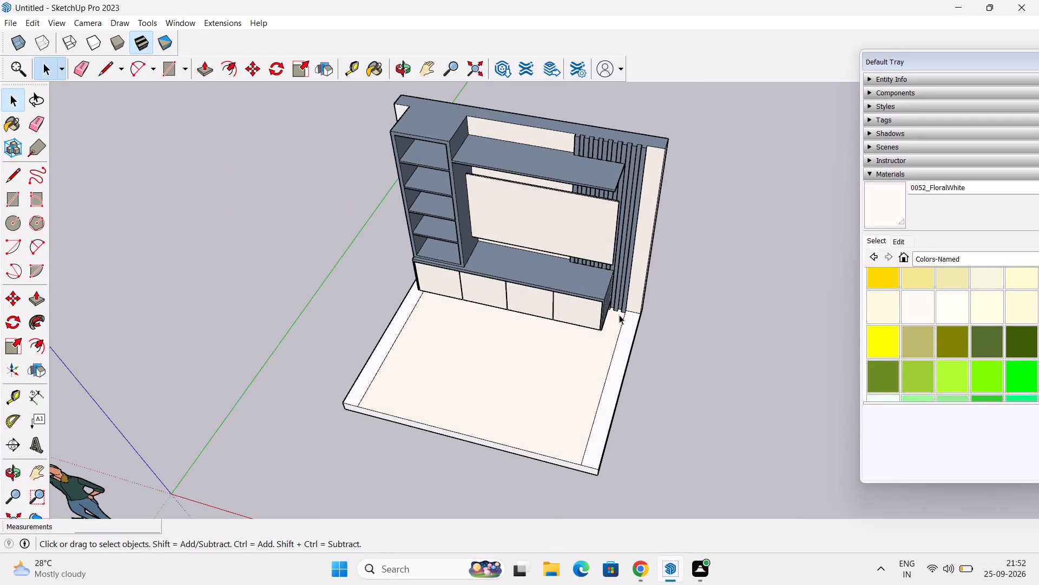
pyautogui.scroll(3, 618, 315)
pyautogui.scroll(-3, 588, 330)
pyautogui.moveTo(542, 355); pyautogui.dragTo(507, 322, button='middle')
pyautogui.scroll(1, 523, 310)
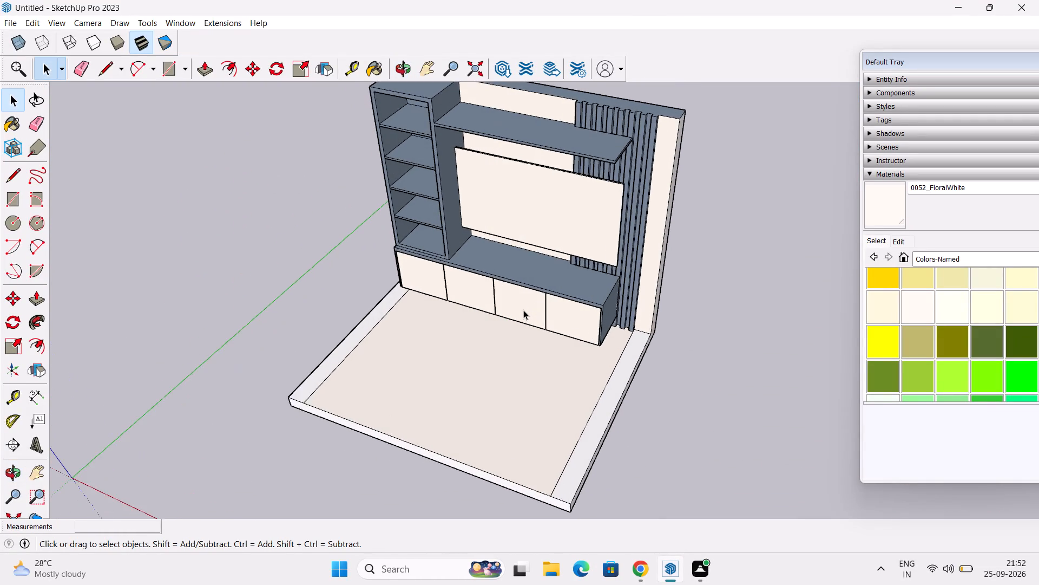
pyautogui.moveTo(523, 310); pyautogui.dragTo(530, 378, button='middle')
pyautogui.scroll(-1, 545, 369)
pyautogui.moveTo(549, 361); pyautogui.dragTo(574, 320, button='middle')
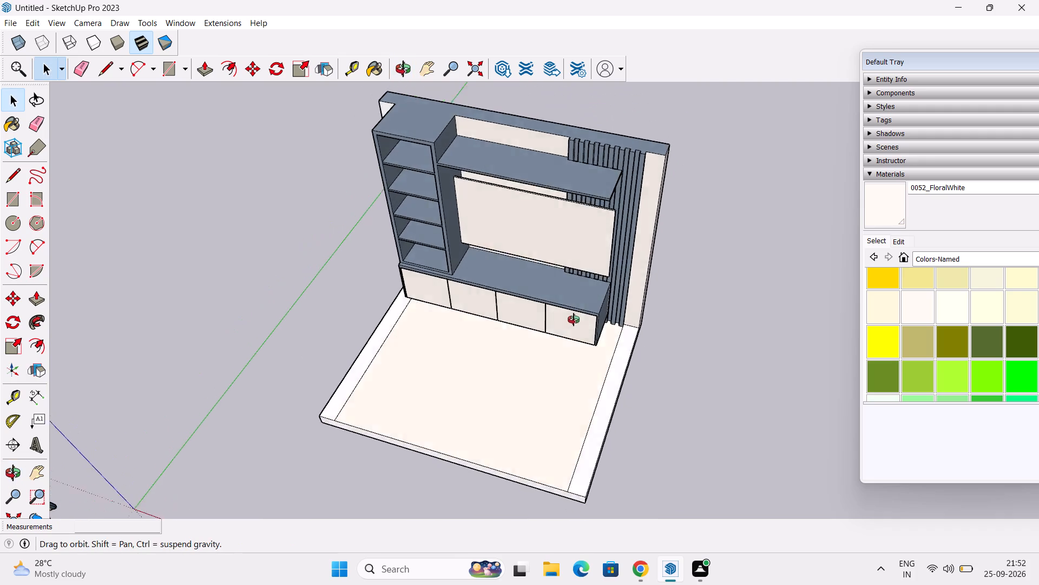
pyautogui.moveTo(574, 320); pyautogui.dragTo(600, 282, button='middle')
pyautogui.scroll(-2, 608, 278)
pyautogui.moveTo(535, 341); pyautogui.dragTo(547, 335, button='middle')
# Import the TV (1) model from Downloads and place it on the floor in front of the low cabinet.
pyautogui.click(9, 24)
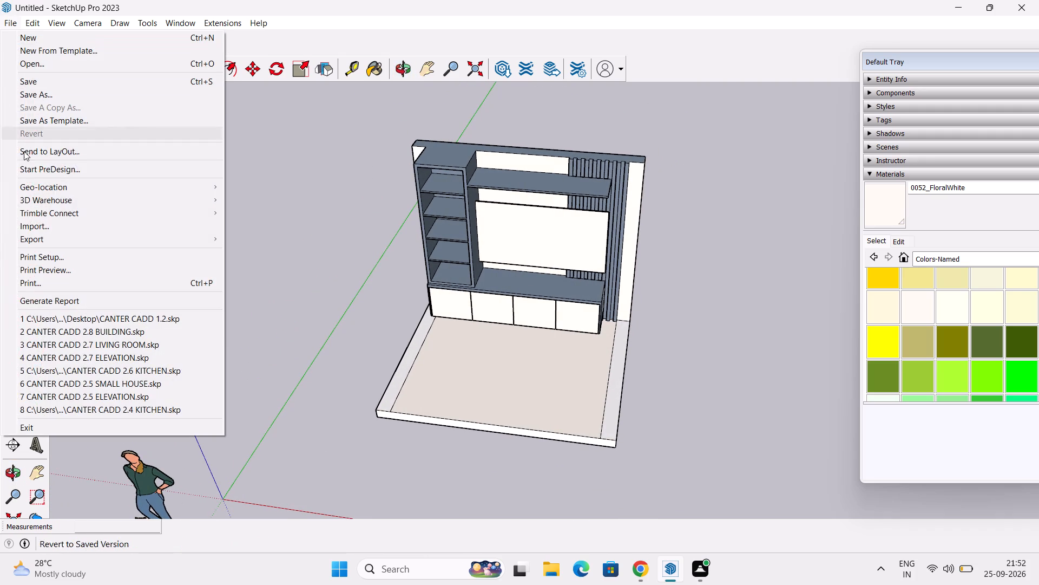
pyautogui.click(60, 222)
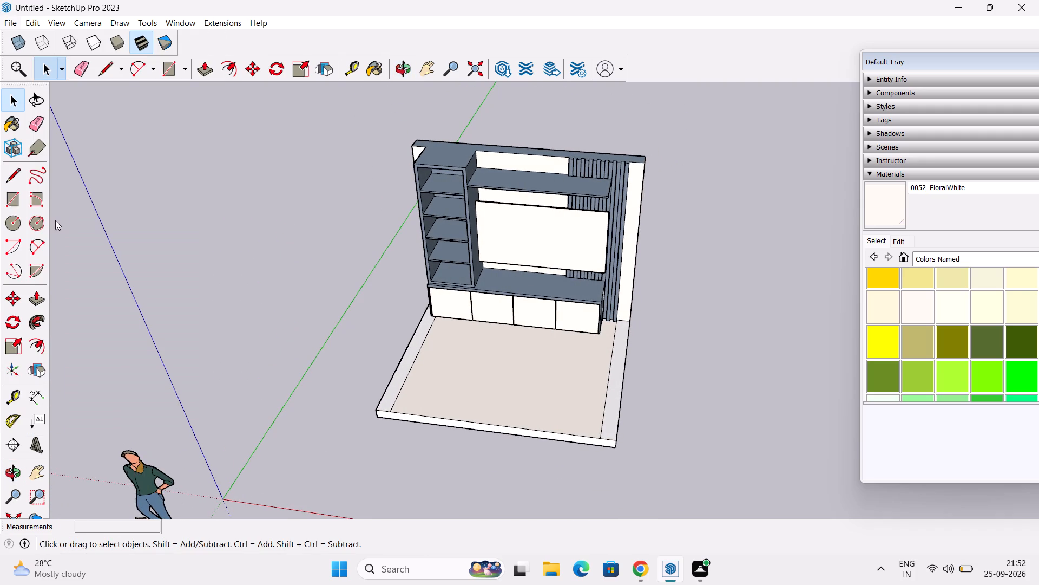
pyautogui.click(73, 214)
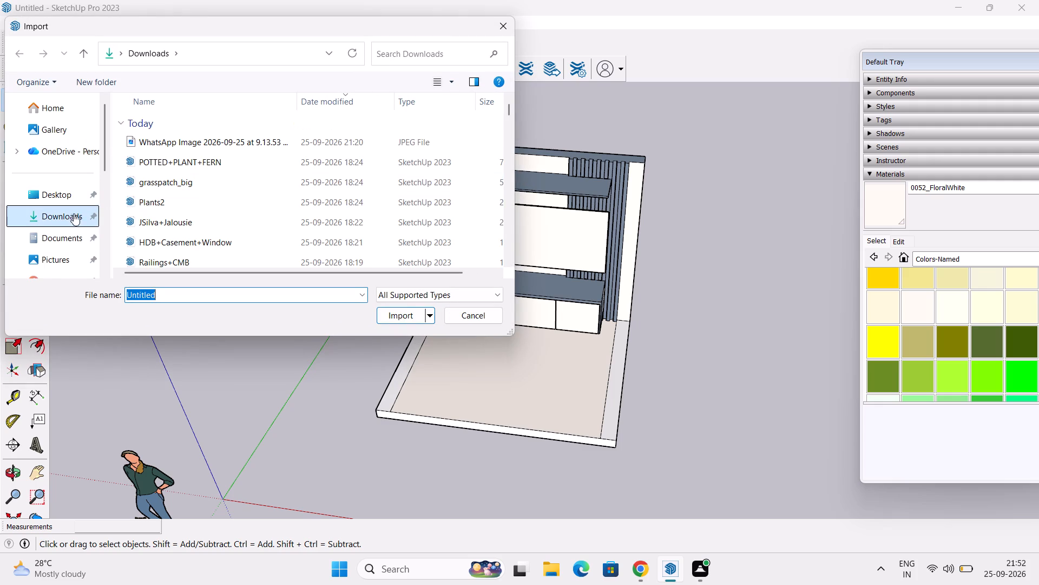
pyautogui.scroll(-3, 205, 175)
pyautogui.click(196, 195)
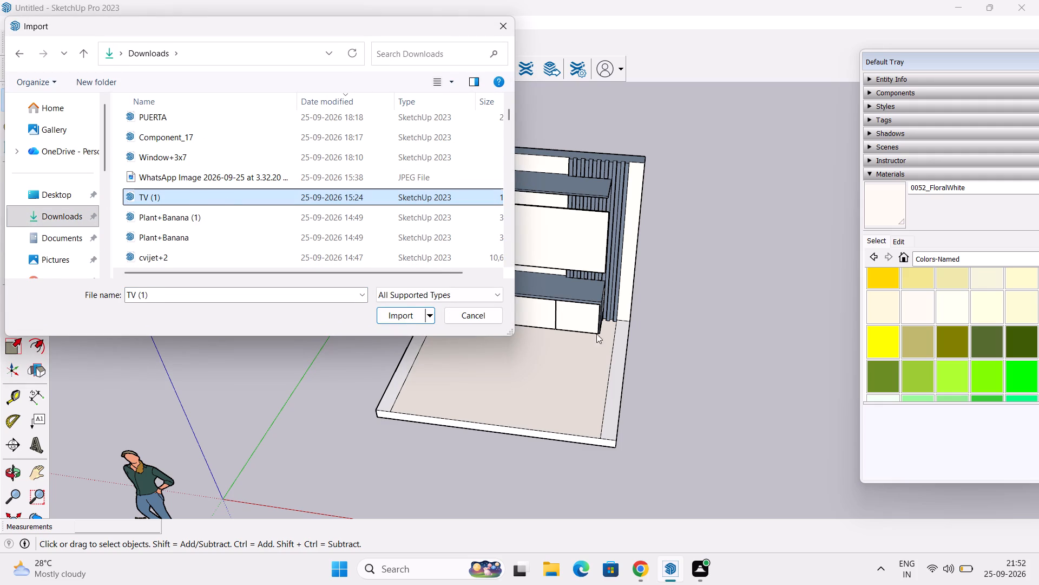
pyautogui.click(403, 312)
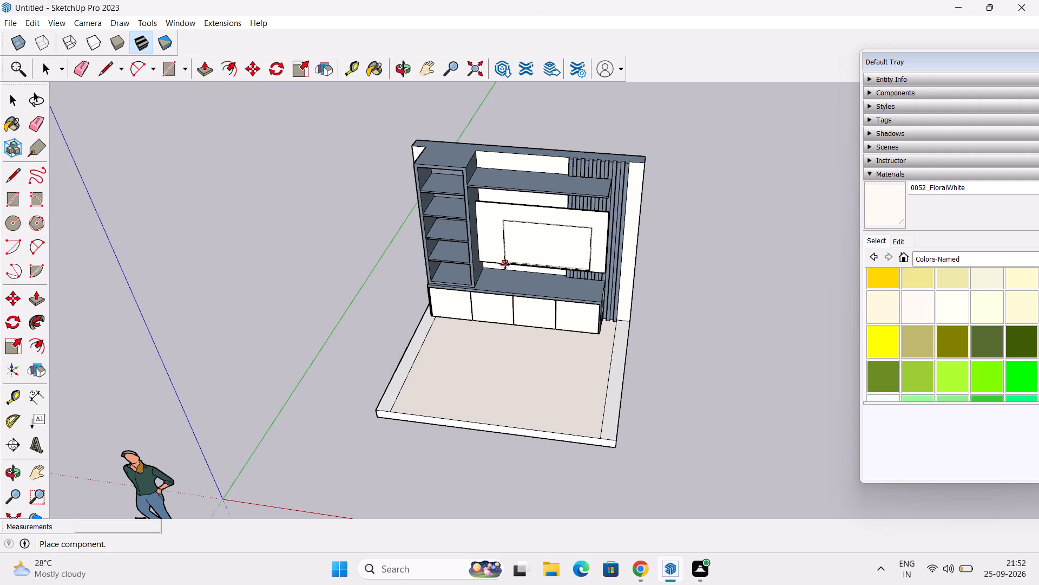
pyautogui.scroll(5, 505, 264)
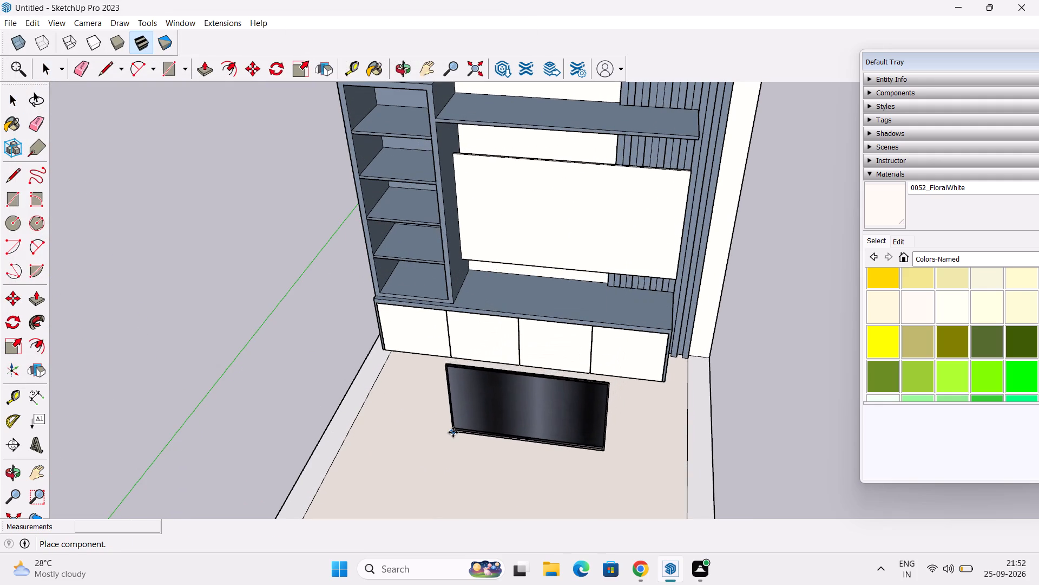
pyautogui.click(453, 432)
# Scale the TV's thickness along the green axis by a factor of about 2.85.
pyautogui.moveTo(644, 444); pyautogui.dragTo(366, 451, button='middle')
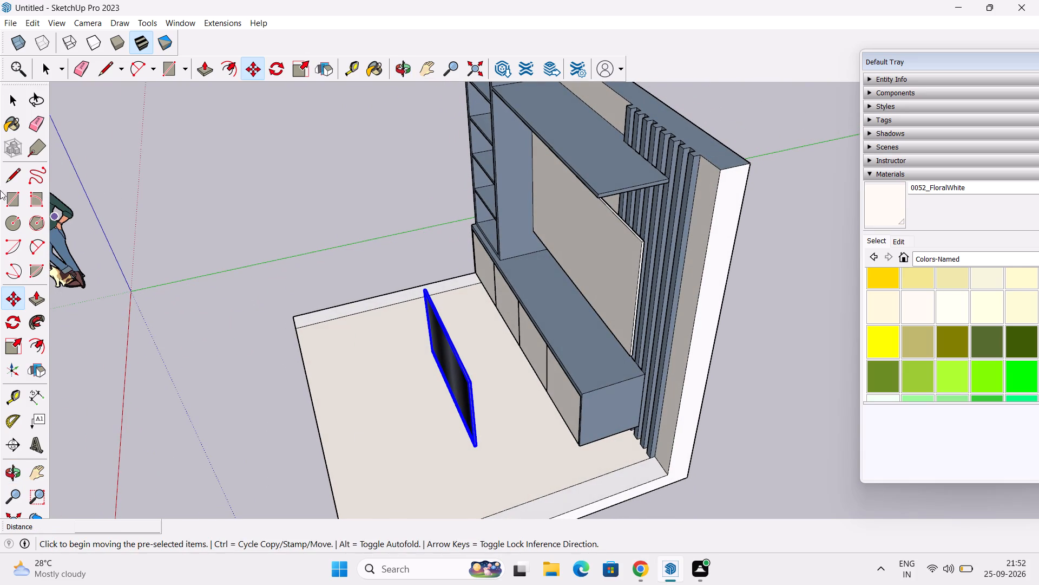
pyautogui.click(21, 346)
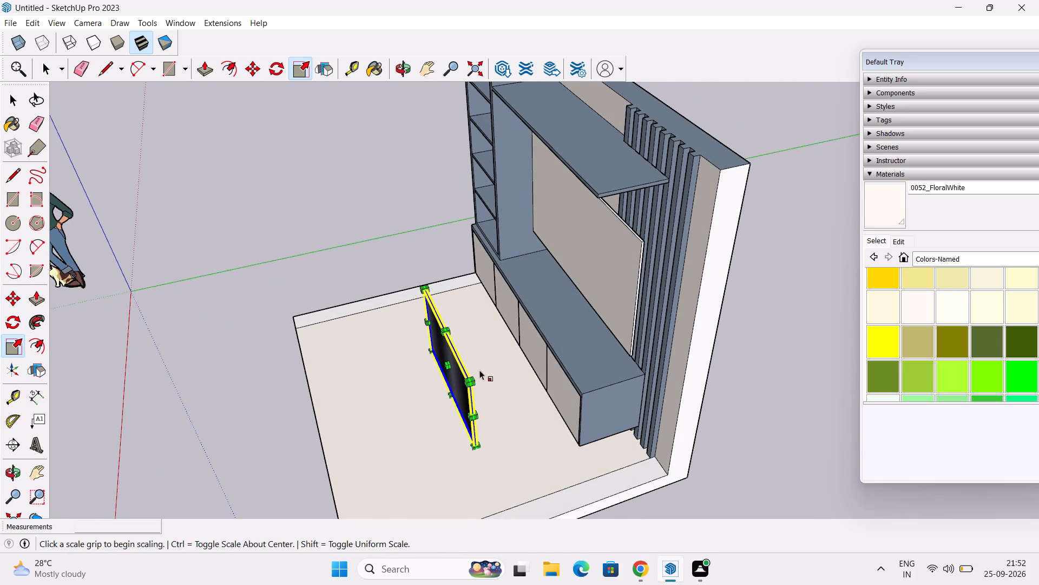
pyautogui.moveTo(450, 369); pyautogui.dragTo(442, 373)
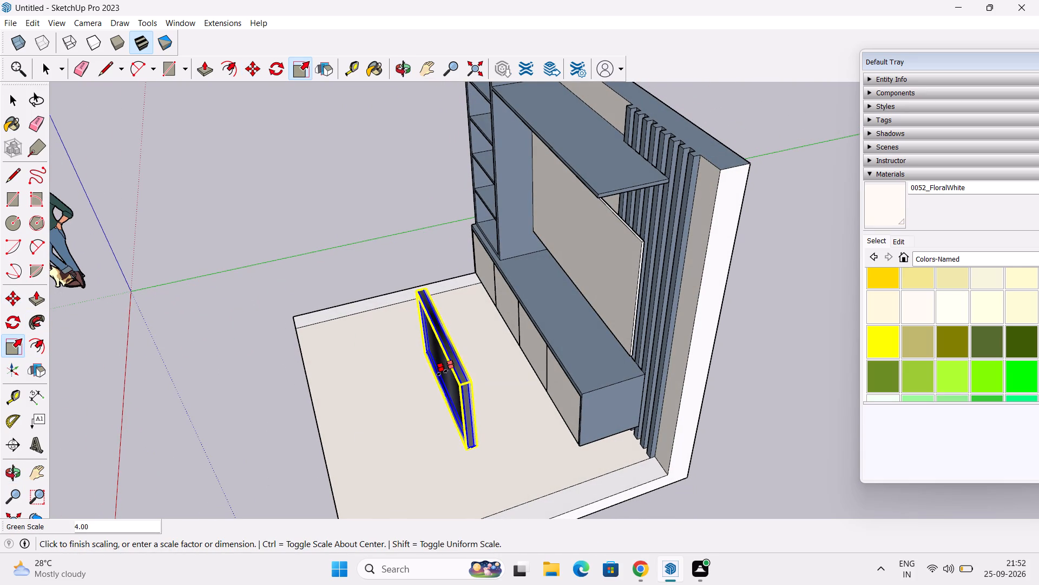
pyautogui.moveTo(442, 373); pyautogui.dragTo(445, 371)
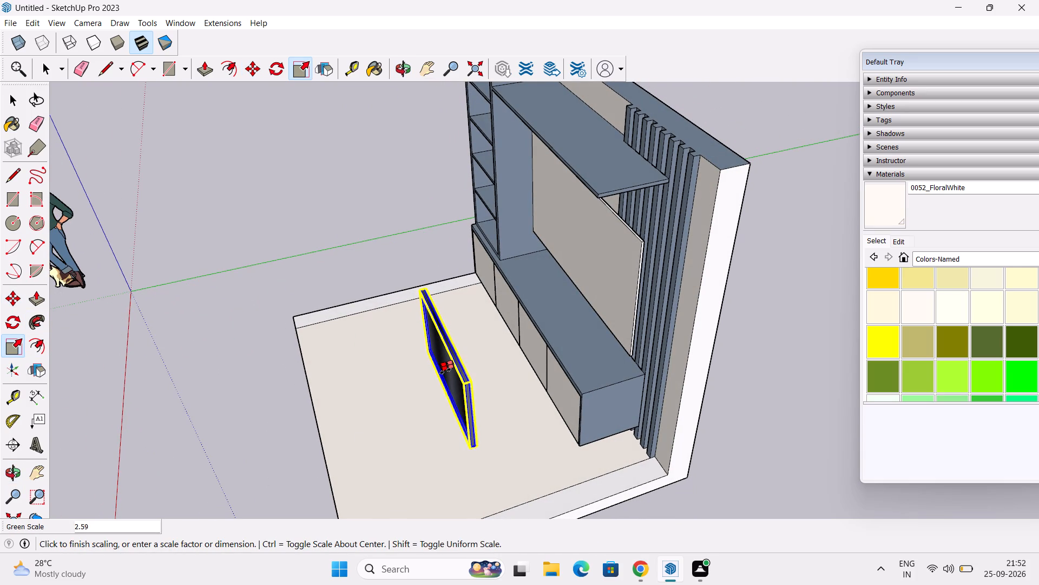
pyautogui.moveTo(445, 371); pyautogui.dragTo(445, 372)
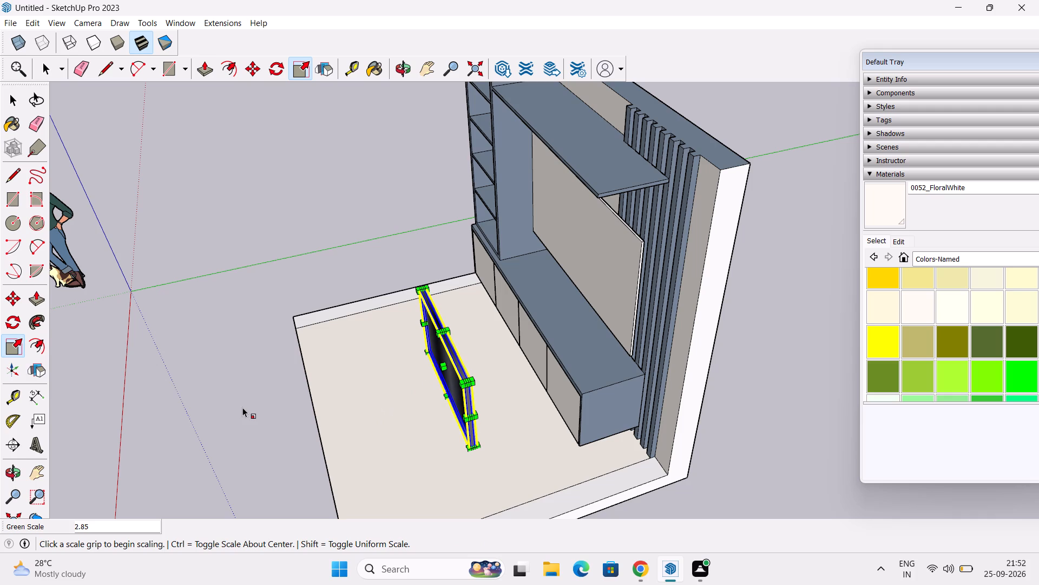
pyautogui.press('space')
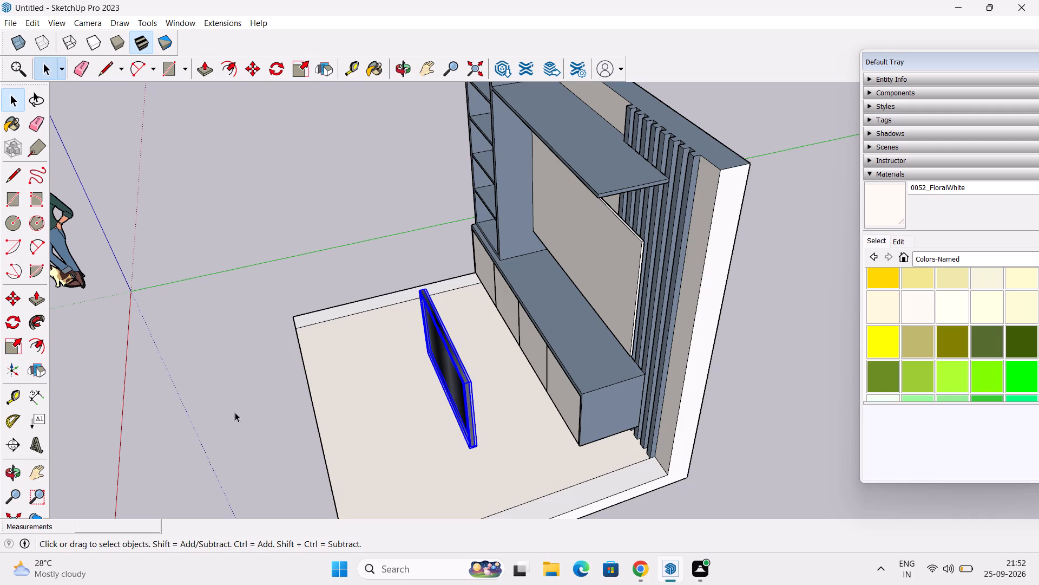
# Move the TV by its lower back corner about 6' 1 5/8" onto the front face of the TV panel.
pyautogui.click(14, 307)
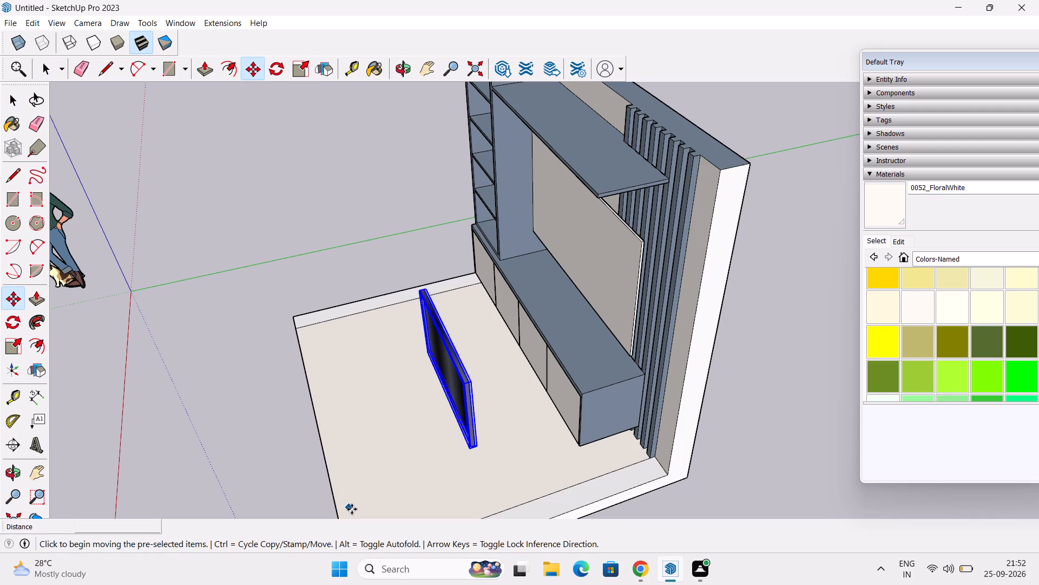
pyautogui.scroll(5, 464, 476)
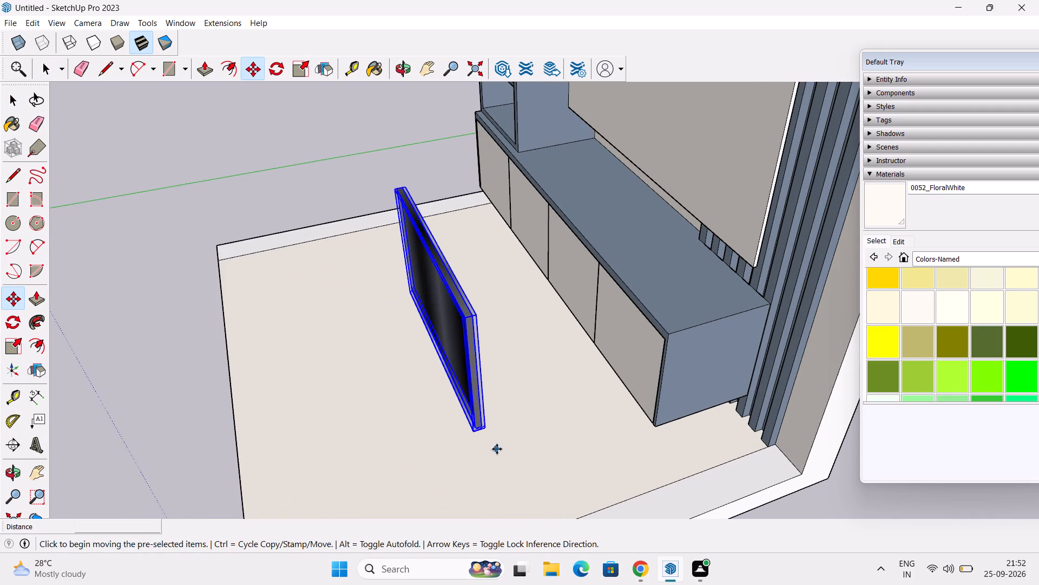
pyautogui.moveTo(497, 447); pyautogui.dragTo(449, 339, button='middle')
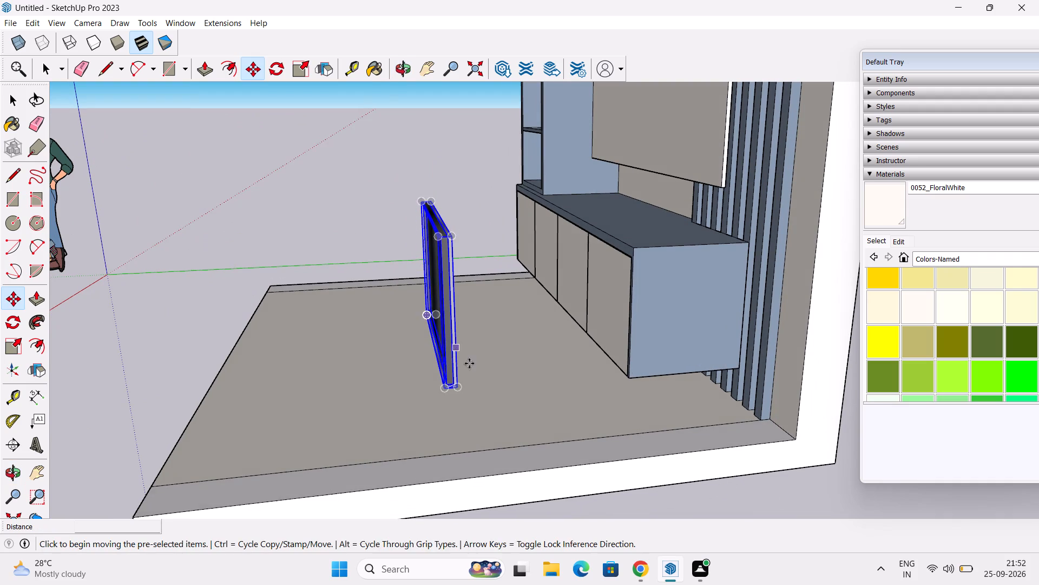
pyautogui.click(460, 388)
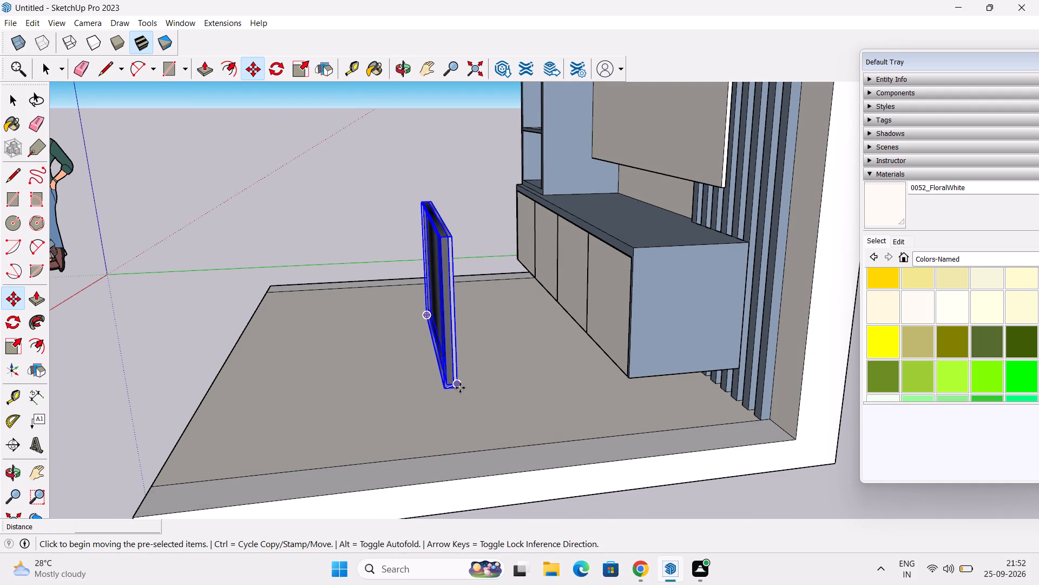
pyautogui.moveTo(469, 379); pyautogui.dragTo(455, 518, button='middle')
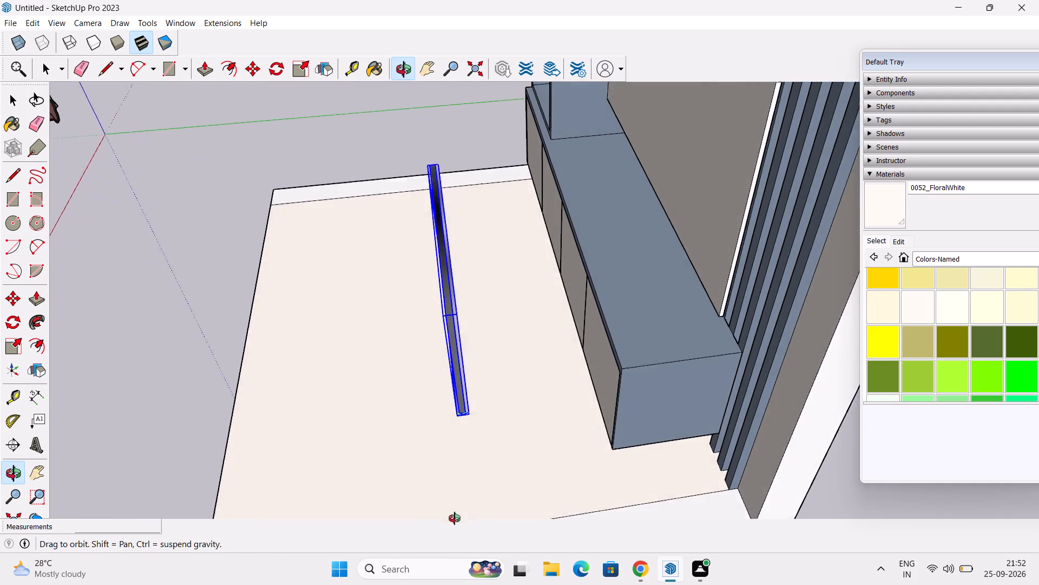
pyautogui.moveTo(455, 518); pyautogui.dragTo(451, 562, button='middle')
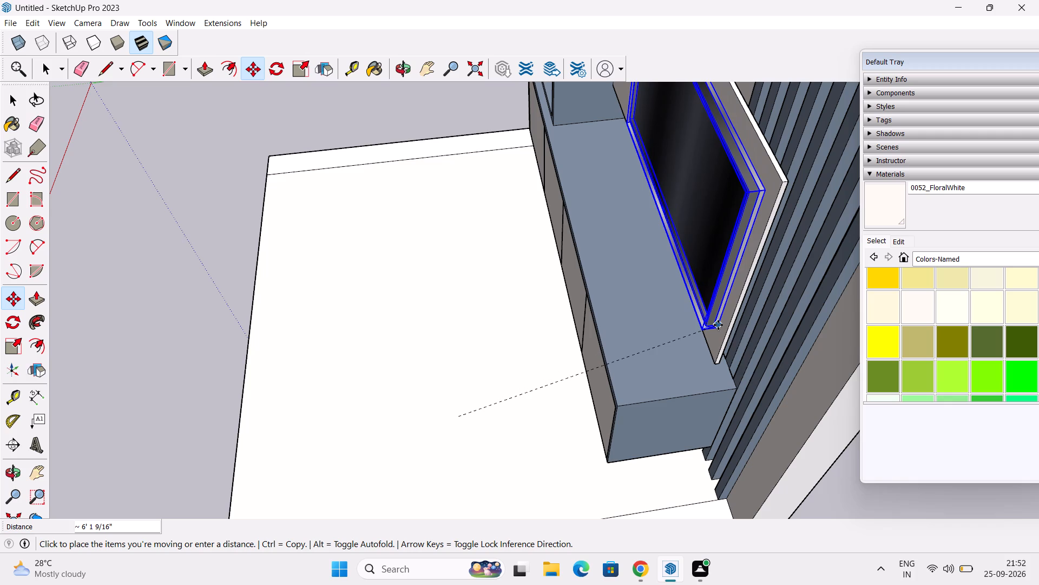
pyautogui.moveTo(718, 325); pyautogui.dragTo(641, 266, button='middle')
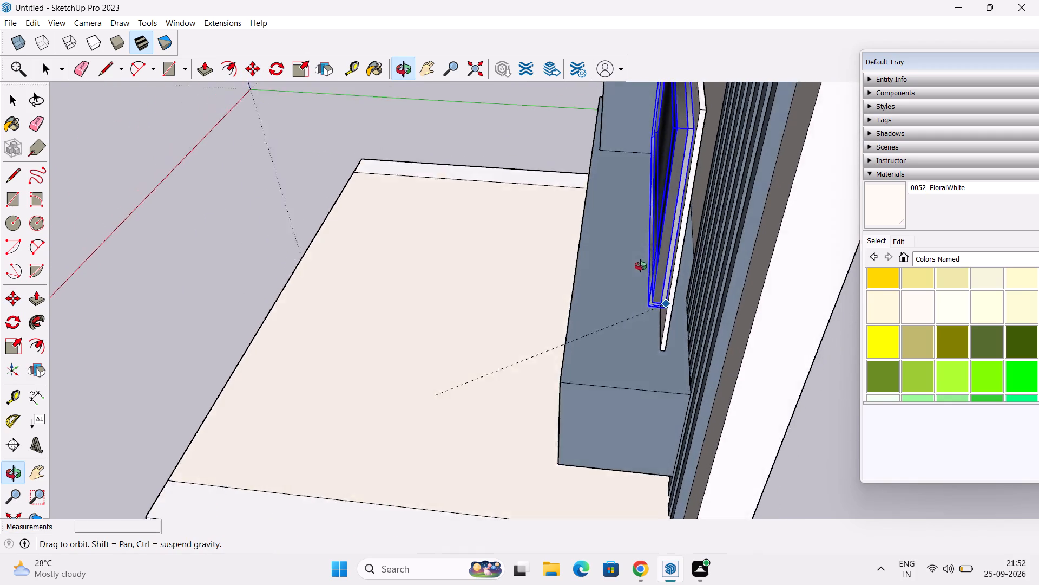
pyautogui.moveTo(641, 266); pyautogui.dragTo(748, 287, button='middle')
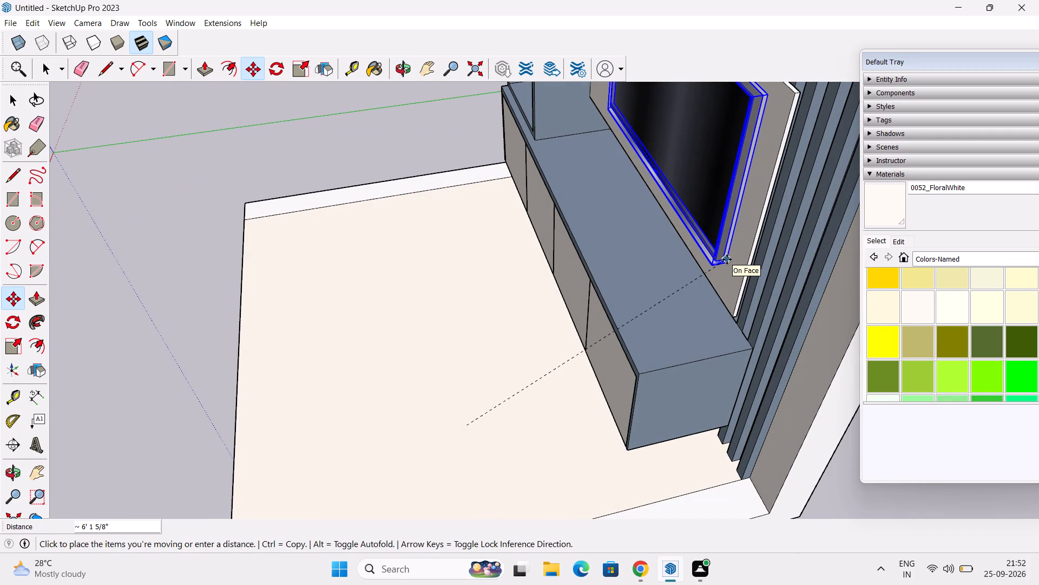
pyautogui.click(727, 259)
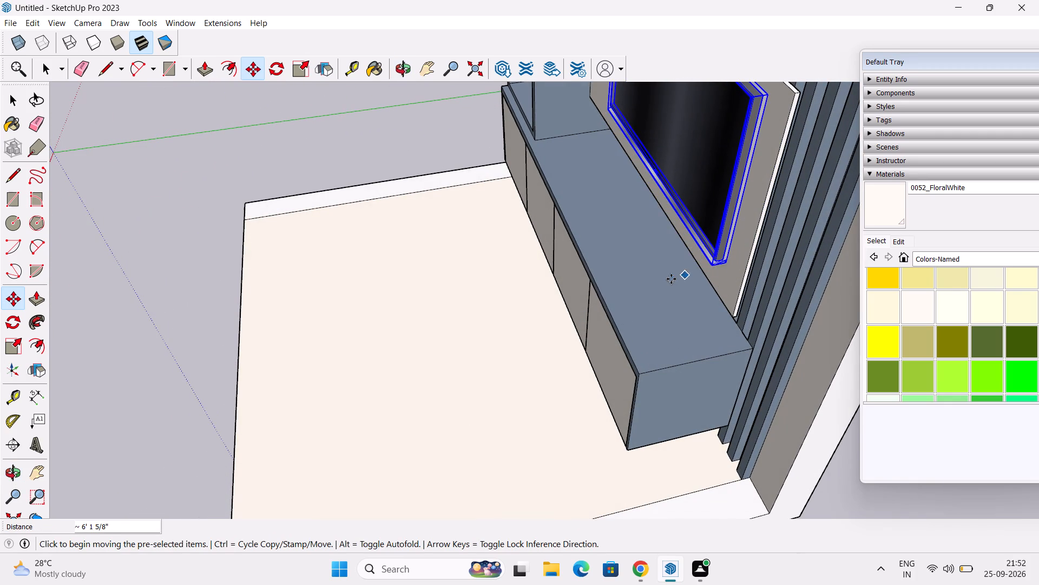
# Shift the TV along the panel about 1' 1 5/16" towards the shelving unit.
pyautogui.scroll(-4, 671, 279)
pyautogui.moveTo(670, 278); pyautogui.dragTo(930, 43, button='middle')
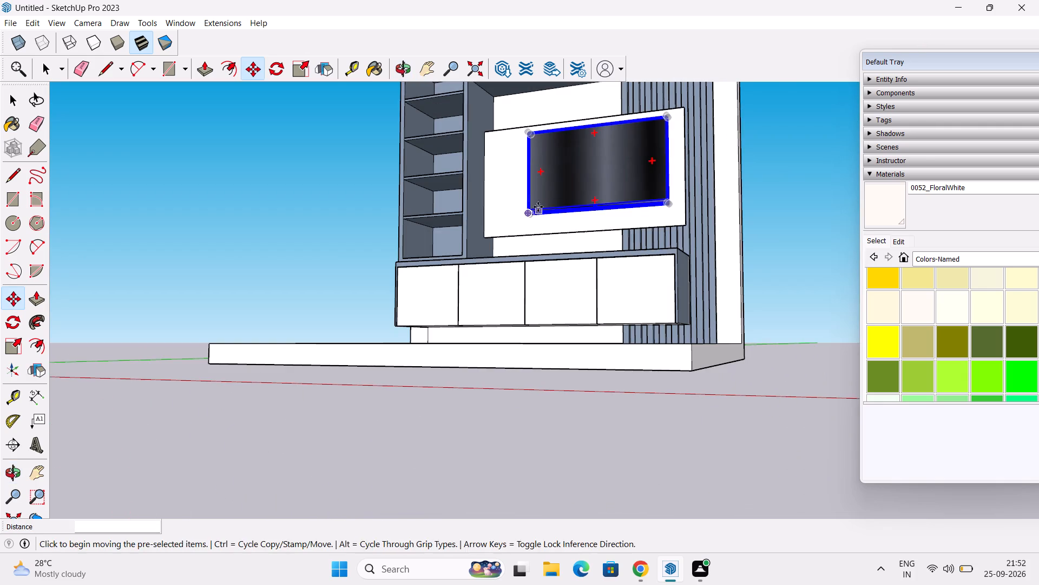
pyautogui.moveTo(540, 205); pyautogui.dragTo(681, 243, button='middle')
pyautogui.moveTo(475, 203); pyautogui.dragTo(576, 270, button='middle')
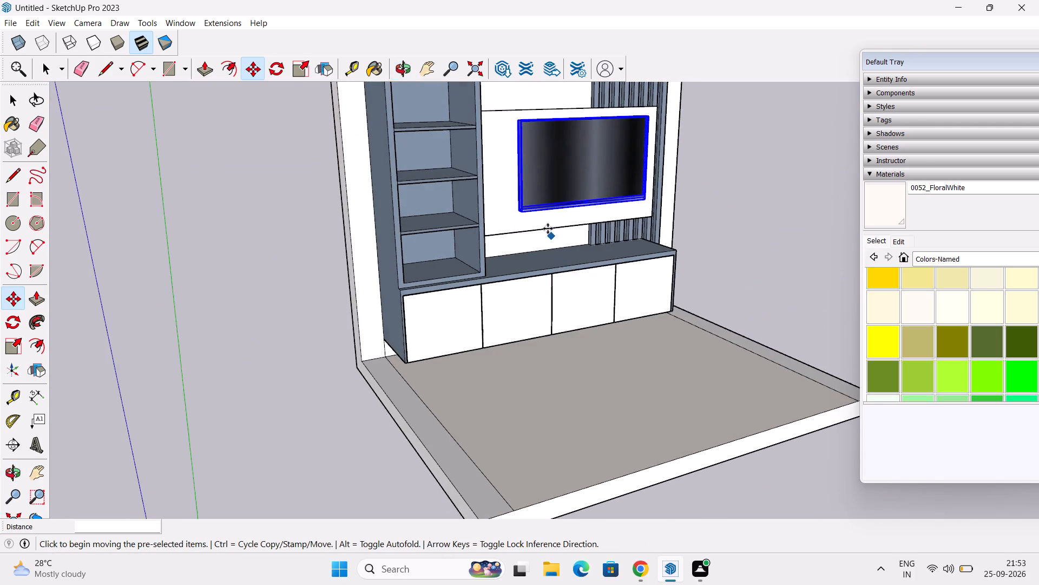
pyautogui.scroll(10, 547, 228)
pyautogui.moveTo(490, 212); pyautogui.dragTo(459, 233, button='middle')
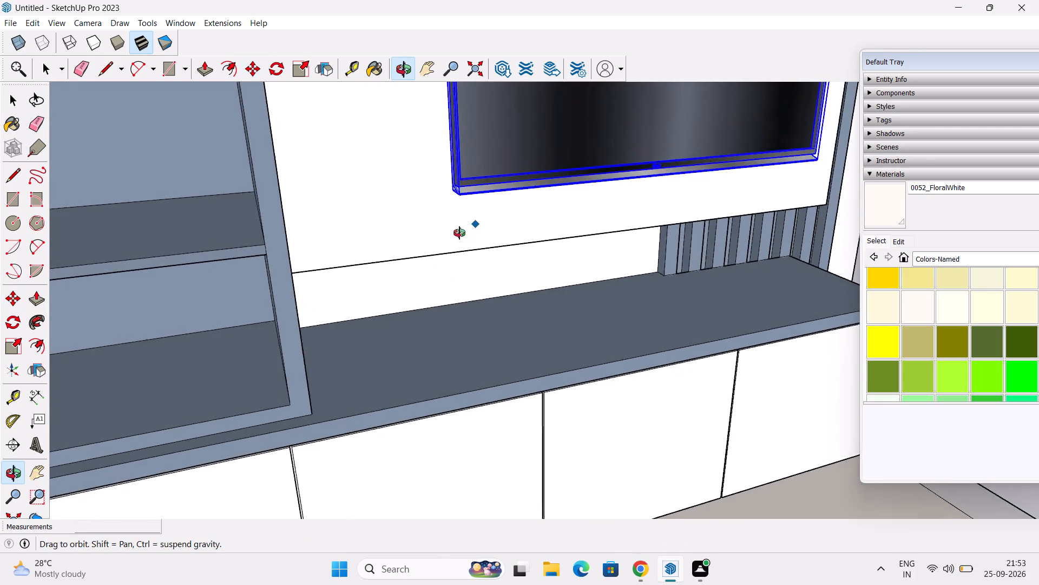
pyautogui.moveTo(459, 233); pyautogui.dragTo(437, 244, button='middle')
pyautogui.moveTo(419, 213); pyautogui.dragTo(470, 210, button='middle')
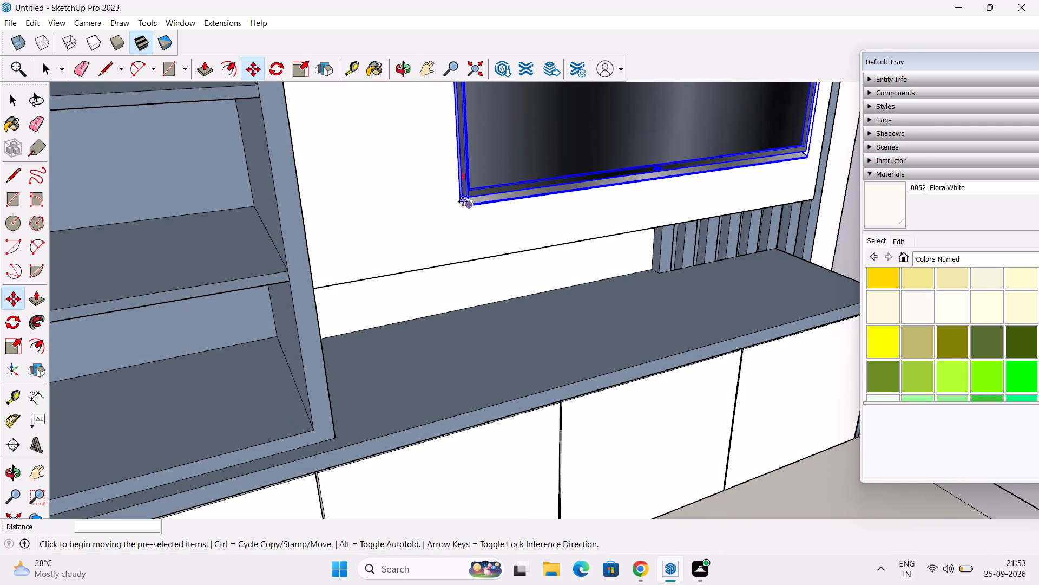
pyautogui.click(456, 199)
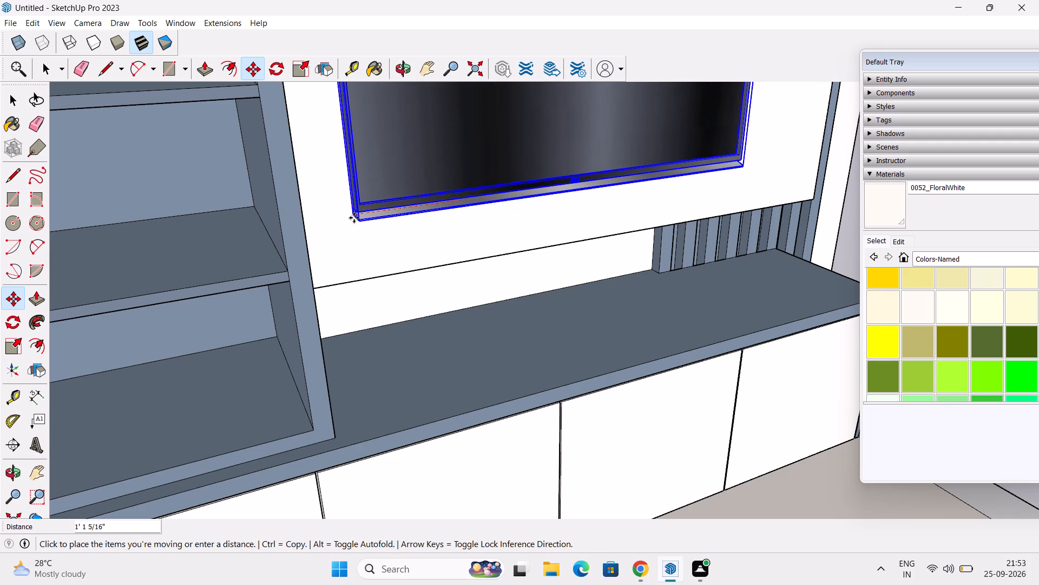
pyautogui.click(354, 218)
# Lower the TV on the panel face by its bottom back corner in two moves, about 4 1/16" and about 2 1/8".
pyautogui.scroll(-7, 368, 209)
pyautogui.moveTo(369, 208); pyautogui.dragTo(288, 167, button='middle')
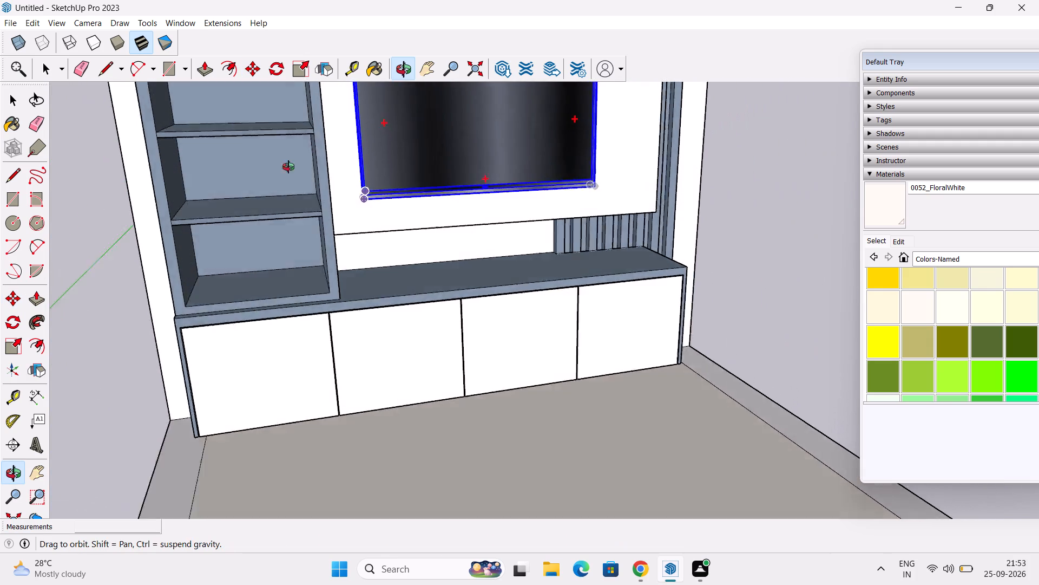
pyautogui.moveTo(288, 167); pyautogui.dragTo(257, 147, button='middle')
pyautogui.scroll(-5, 343, 155)
pyautogui.moveTo(343, 155); pyautogui.dragTo(345, 176, button='middle')
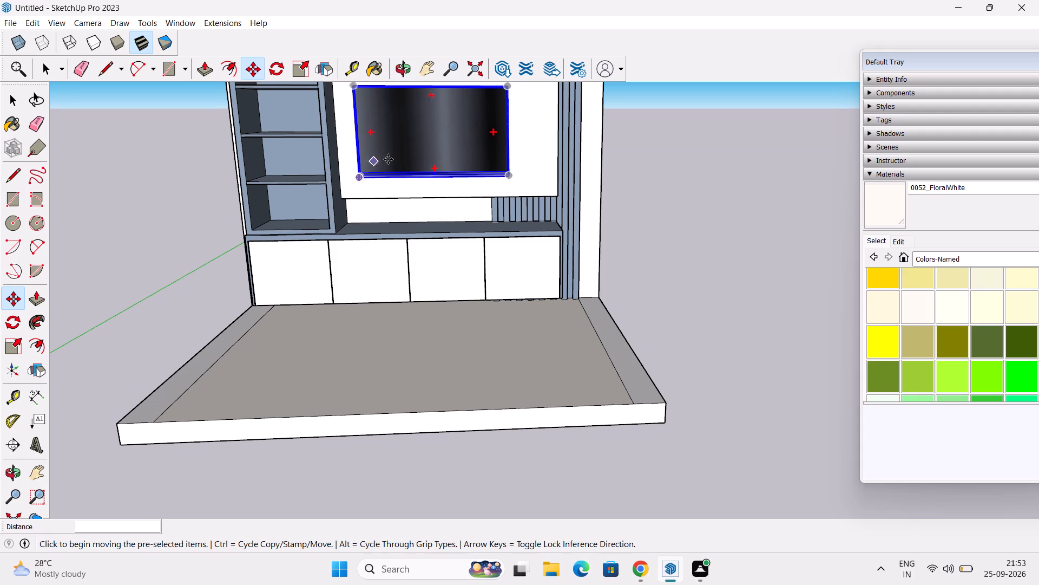
pyautogui.scroll(-3, 391, 158)
pyautogui.keyDown('shift'); pyautogui.moveTo(398, 173); pyautogui.dragTo(378, 170, button='middle'); pyautogui.keyUp('shift')
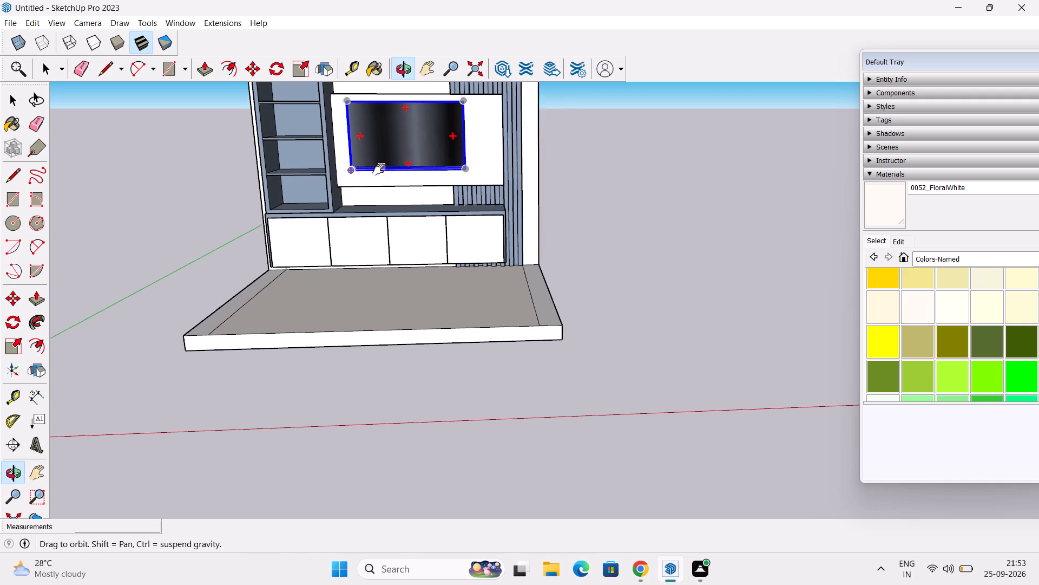
pyautogui.keyDown('shift'); pyautogui.moveTo(378, 170); pyautogui.dragTo(358, 178, button='middle'); pyautogui.keyUp('shift')
pyautogui.scroll(5, 390, 177)
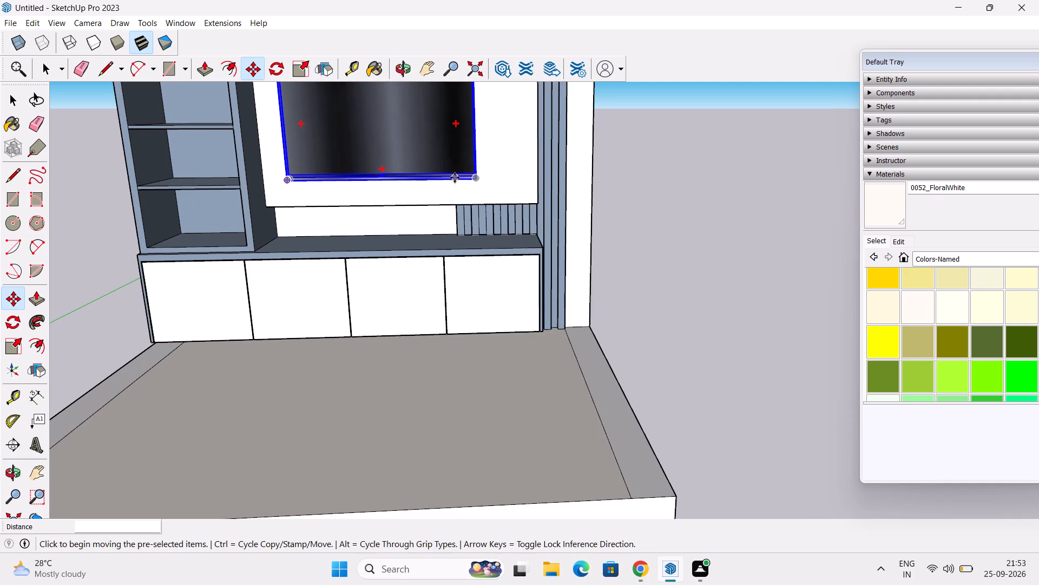
pyautogui.click(476, 178)
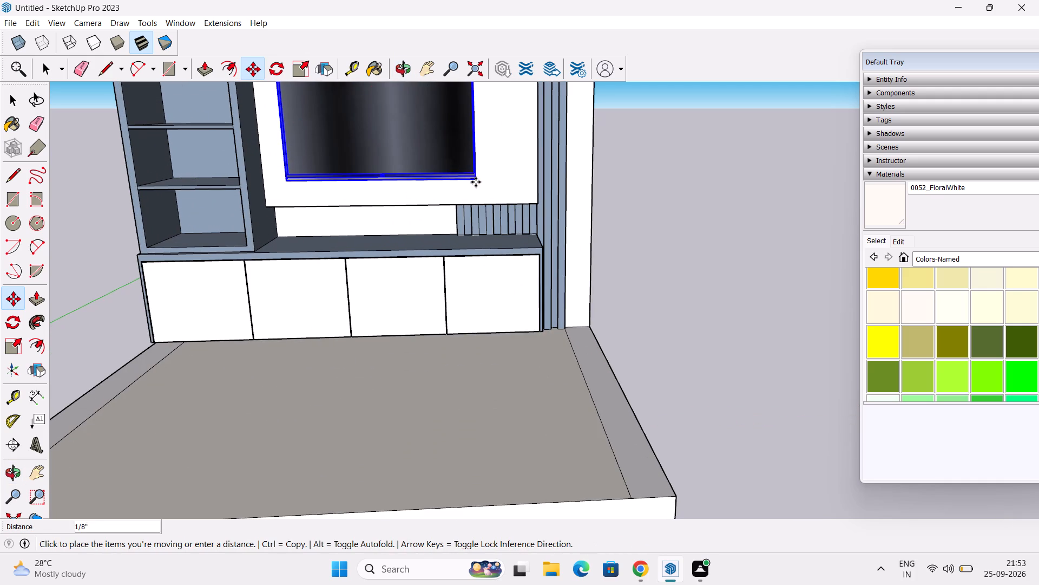
pyautogui.press('Escape')
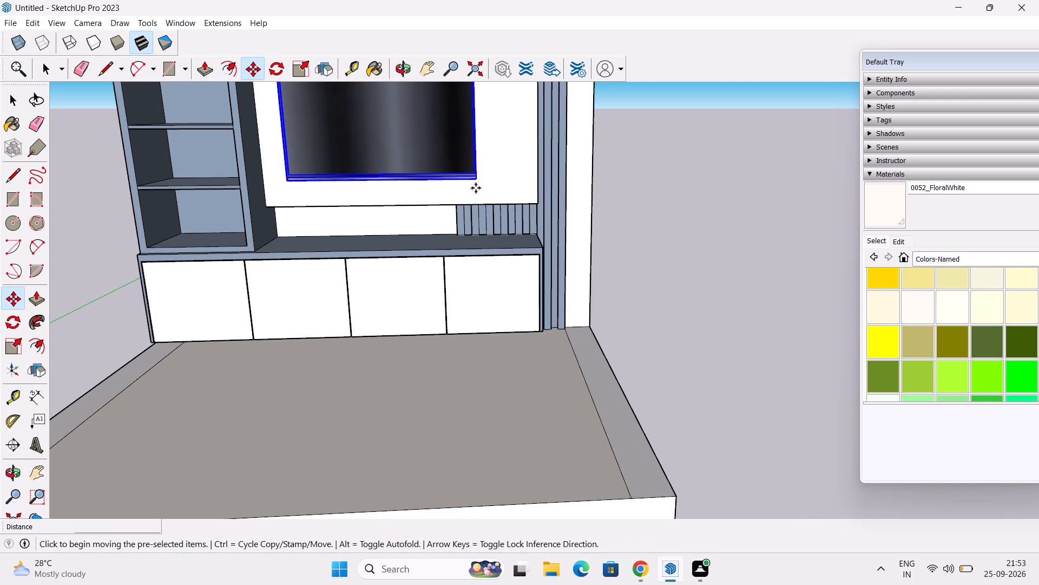
pyautogui.moveTo(476, 188); pyautogui.dragTo(331, 218, button='middle')
pyautogui.scroll(8, 475, 152)
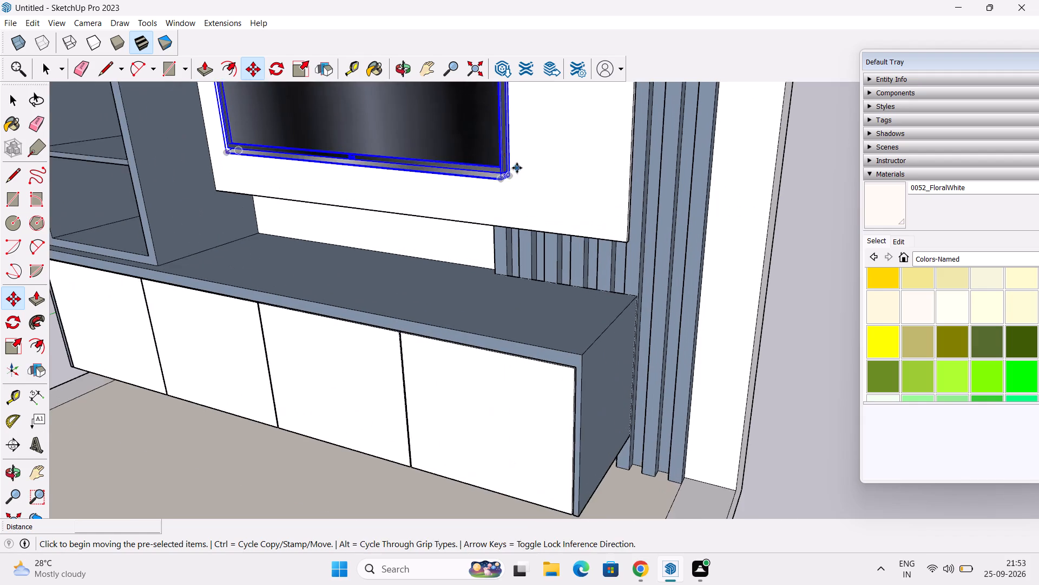
pyautogui.scroll(6, 517, 168)
pyautogui.click(502, 179)
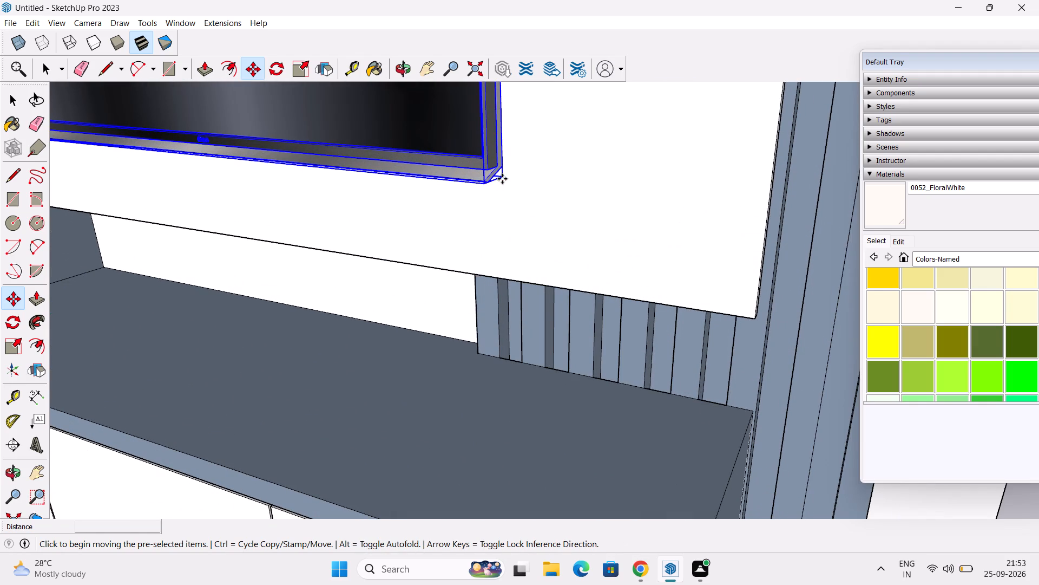
pyautogui.moveTo(501, 224); pyautogui.dragTo(501, 224, button='middle')
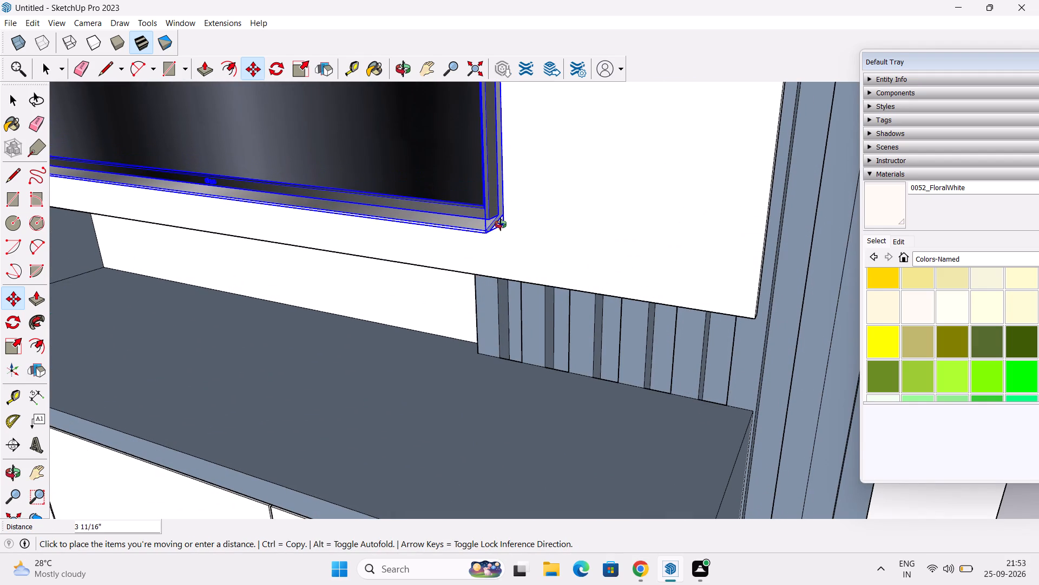
pyautogui.moveTo(501, 224); pyautogui.dragTo(407, 180, button='middle')
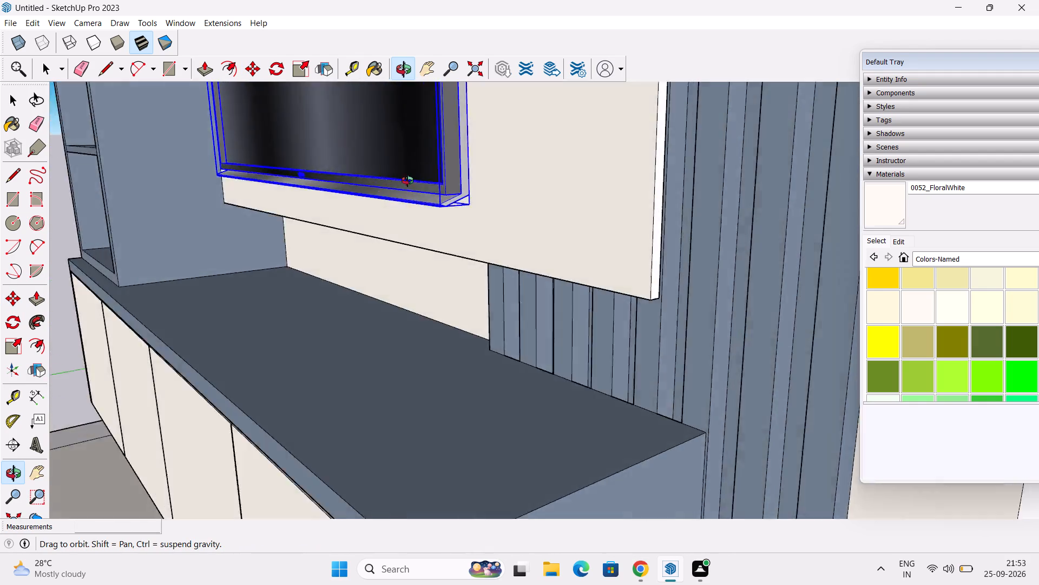
pyautogui.moveTo(407, 180); pyautogui.dragTo(450, 167, button='middle')
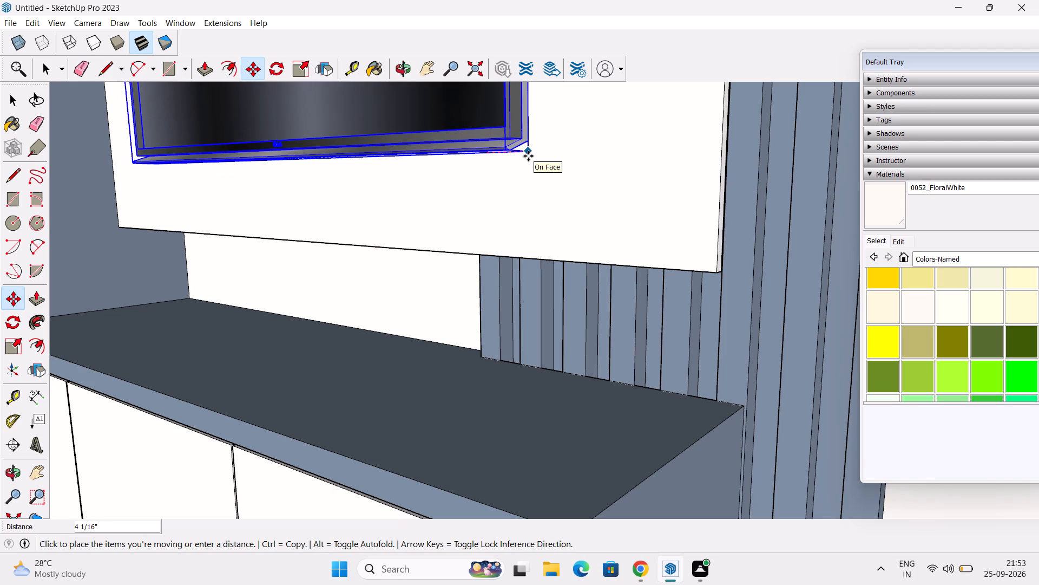
pyautogui.click(528, 156)
pyautogui.click(528, 153)
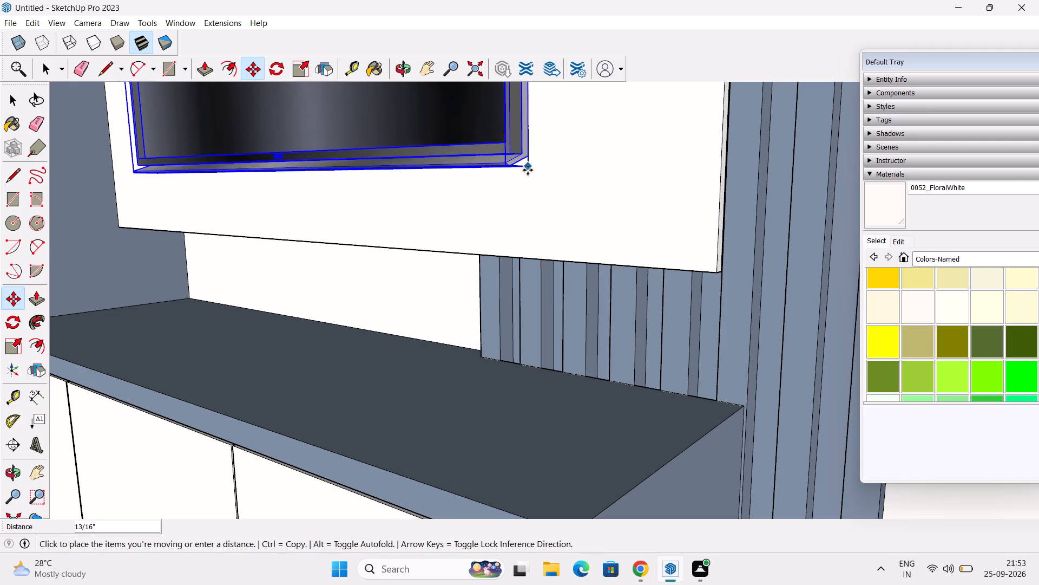
pyautogui.click(528, 179)
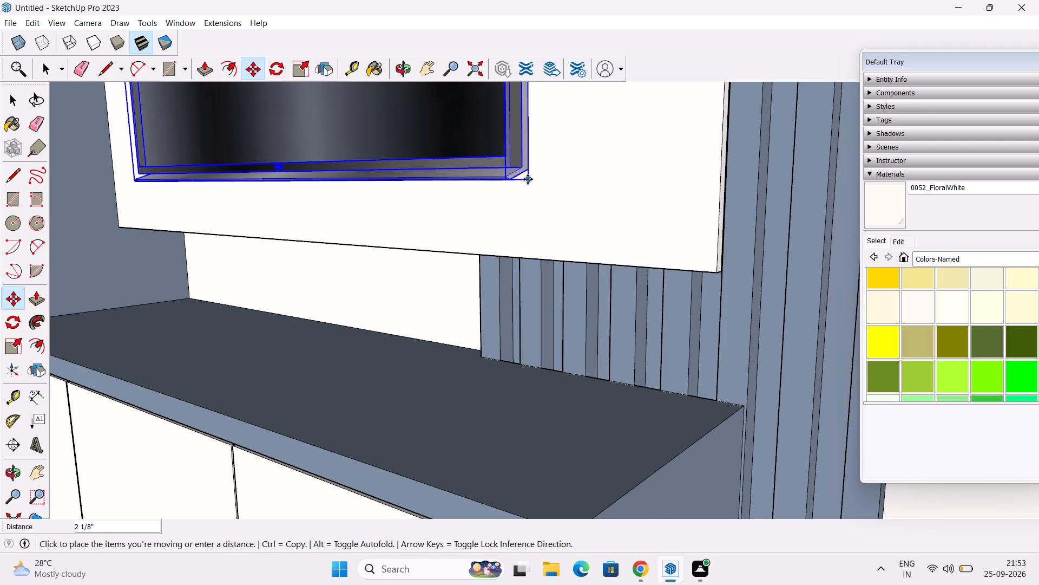
# Examine the TV's position and its margins on the panel from the front and the side, and clear the selection.
pyautogui.scroll(-6, 512, 194)
pyautogui.scroll(-3, 452, 248)
pyautogui.moveTo(452, 246); pyautogui.dragTo(565, 250, button='middle')
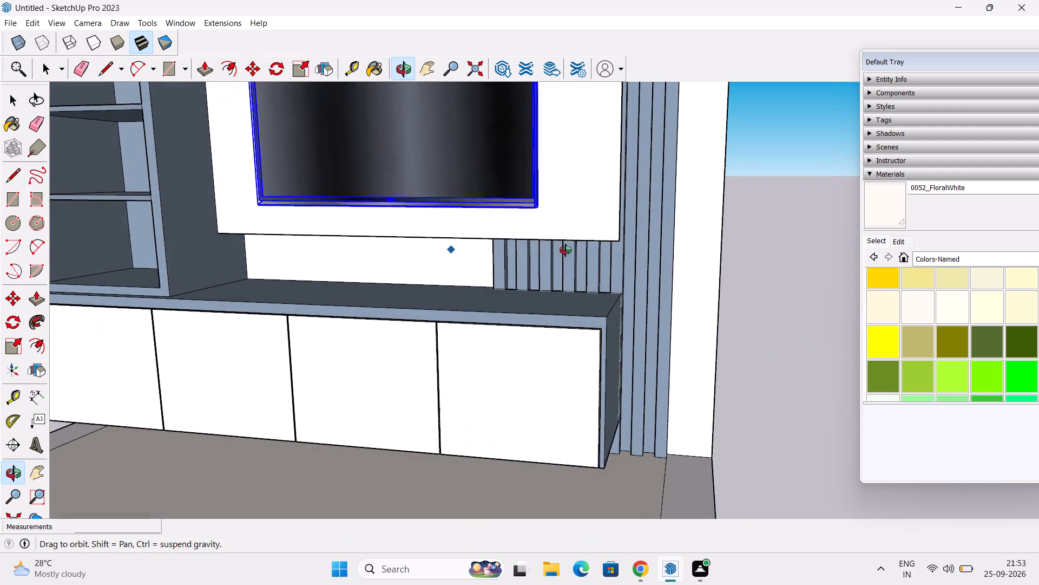
pyautogui.moveTo(565, 250); pyautogui.dragTo(565, 251, button='middle')
pyautogui.scroll(-3, 557, 240)
pyautogui.scroll(-2, 482, 276)
pyautogui.moveTo(482, 275); pyautogui.dragTo(486, 275, button='middle')
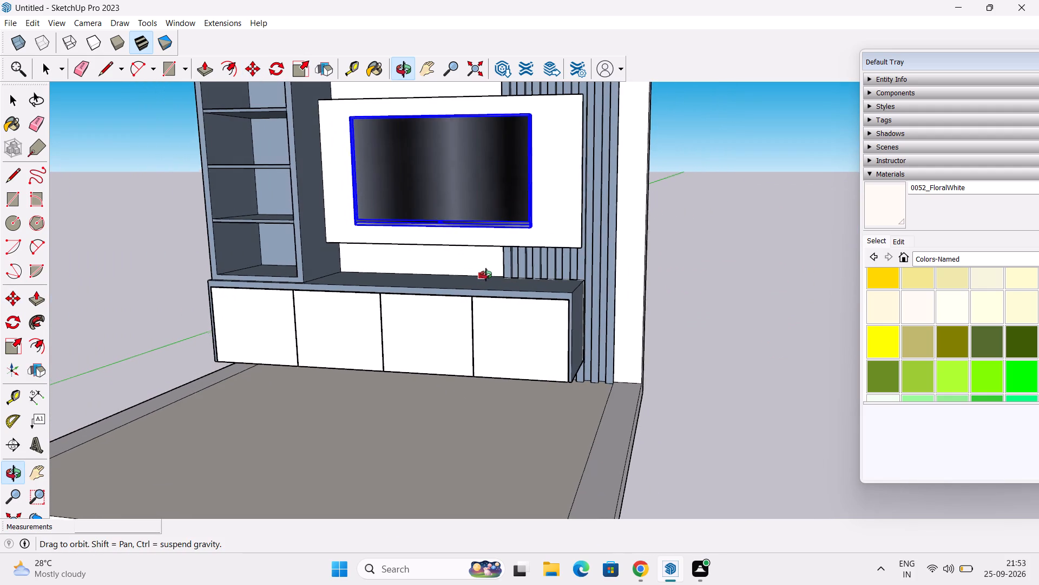
pyautogui.moveTo(486, 275); pyautogui.dragTo(531, 272, button='middle')
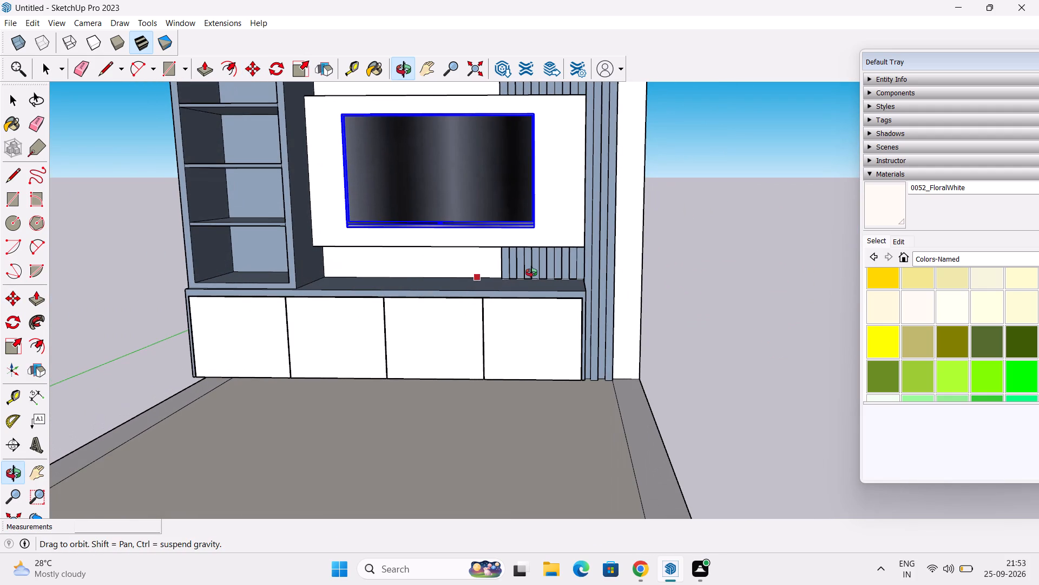
pyautogui.moveTo(531, 272); pyautogui.dragTo(412, 313, button='middle')
pyautogui.scroll(7, 540, 199)
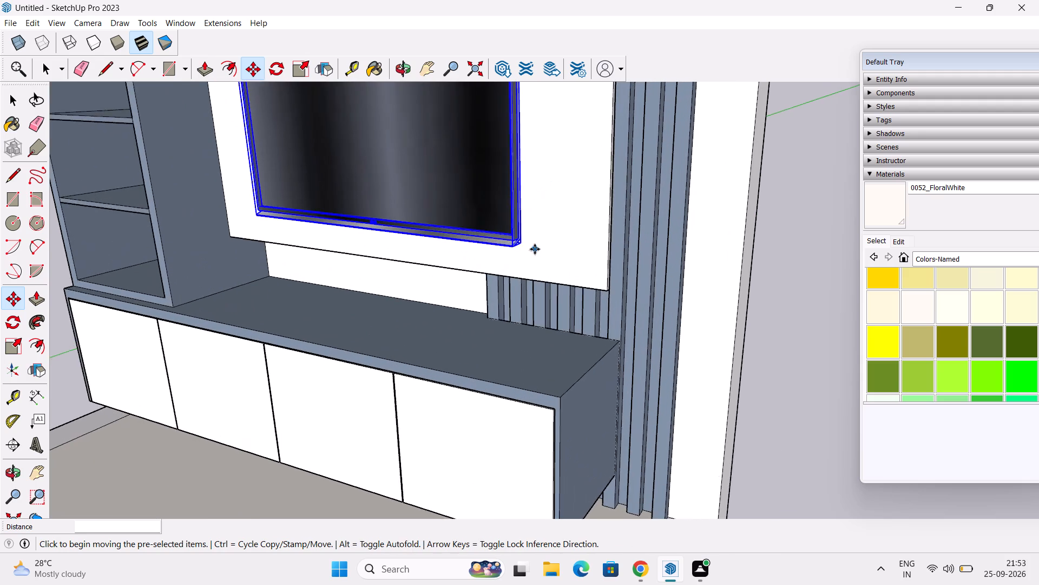
pyautogui.scroll(1, 535, 249)
pyautogui.scroll(-2, 587, 252)
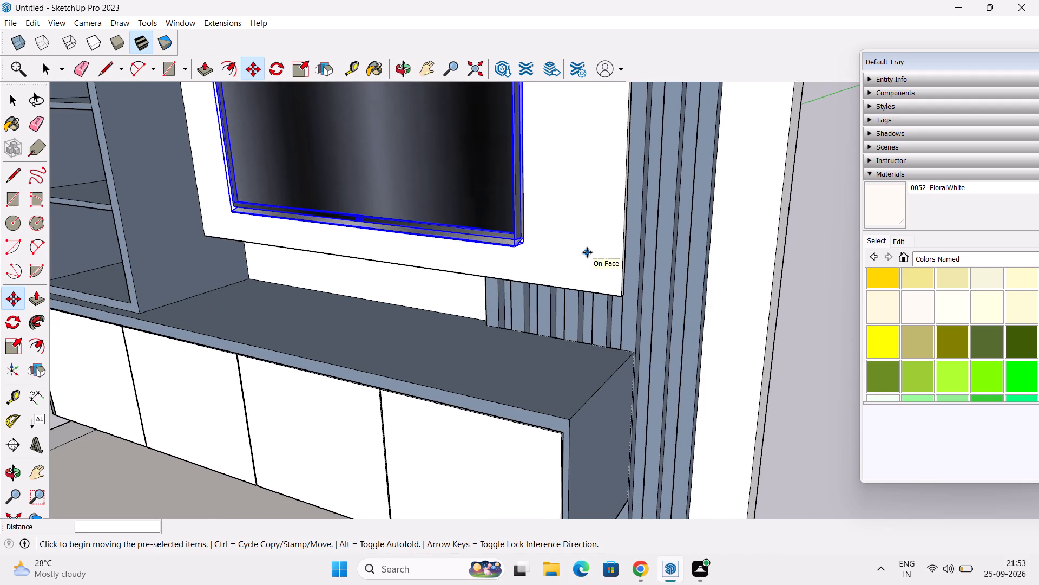
pyautogui.press('space')
pyautogui.scroll(-4, 524, 321)
pyautogui.moveTo(523, 302); pyautogui.dragTo(575, 262, button='middle')
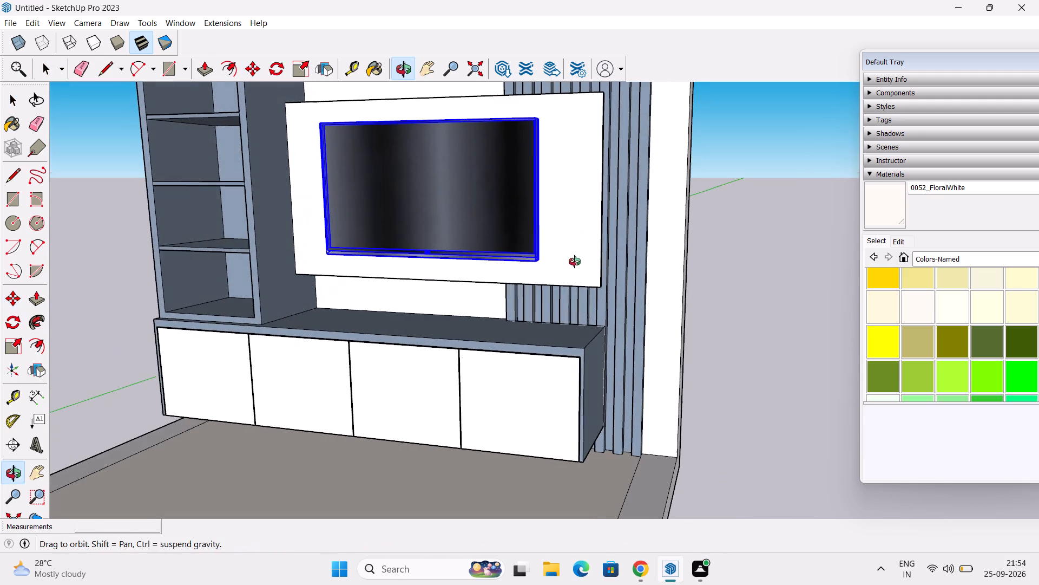
pyautogui.moveTo(575, 262); pyautogui.dragTo(575, 262, button='middle')
pyautogui.click(715, 267)
# Inspect the whole TV wall, including the shelving unit, cabinet, slats and mounted TV, from both sides and the front.
pyautogui.scroll(-5, 396, 309)
pyautogui.moveTo(399, 305); pyautogui.dragTo(403, 310, button='middle')
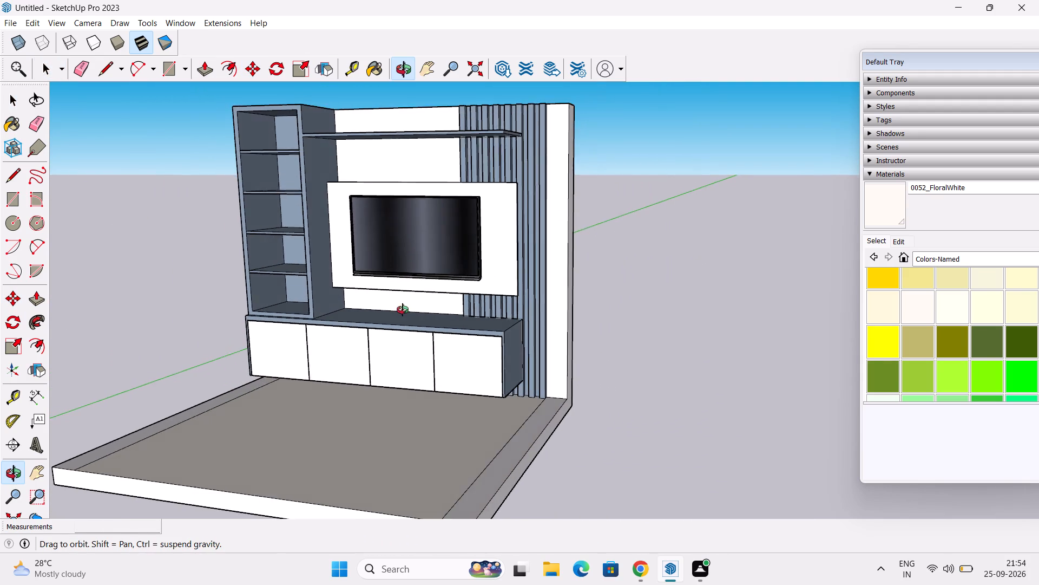
pyautogui.moveTo(403, 310); pyautogui.dragTo(345, 365, button='middle')
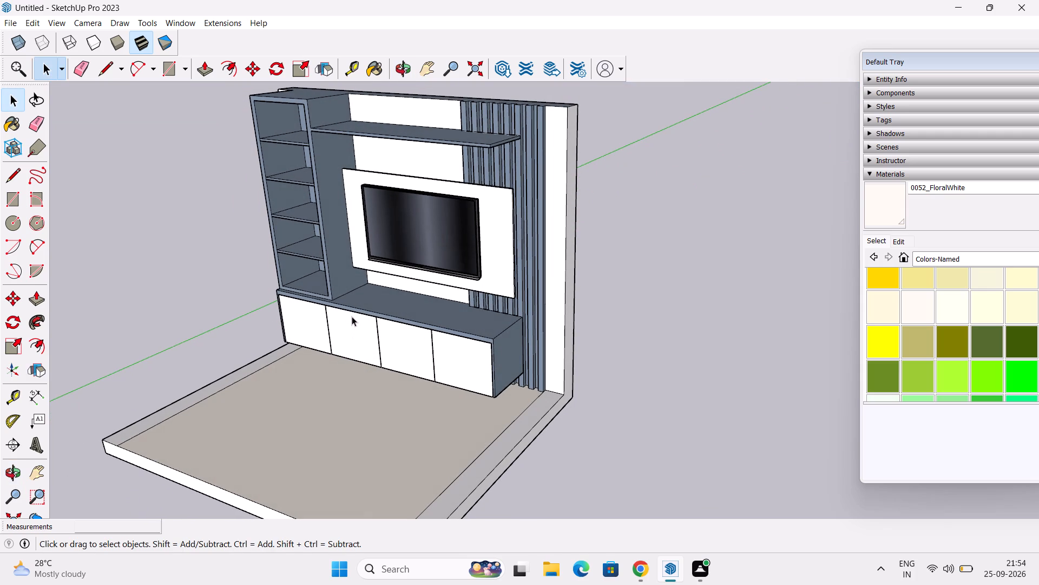
pyautogui.middleClick(341, 344)
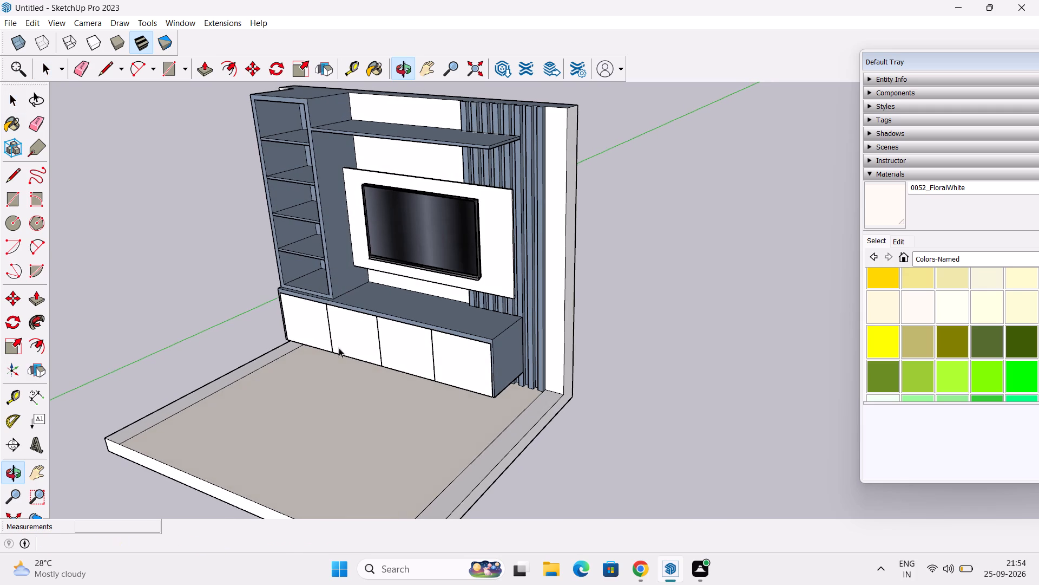
pyautogui.scroll(-2, 325, 348)
pyautogui.moveTo(326, 347); pyautogui.dragTo(635, 368, button='middle')
pyautogui.scroll(-1, 658, 352)
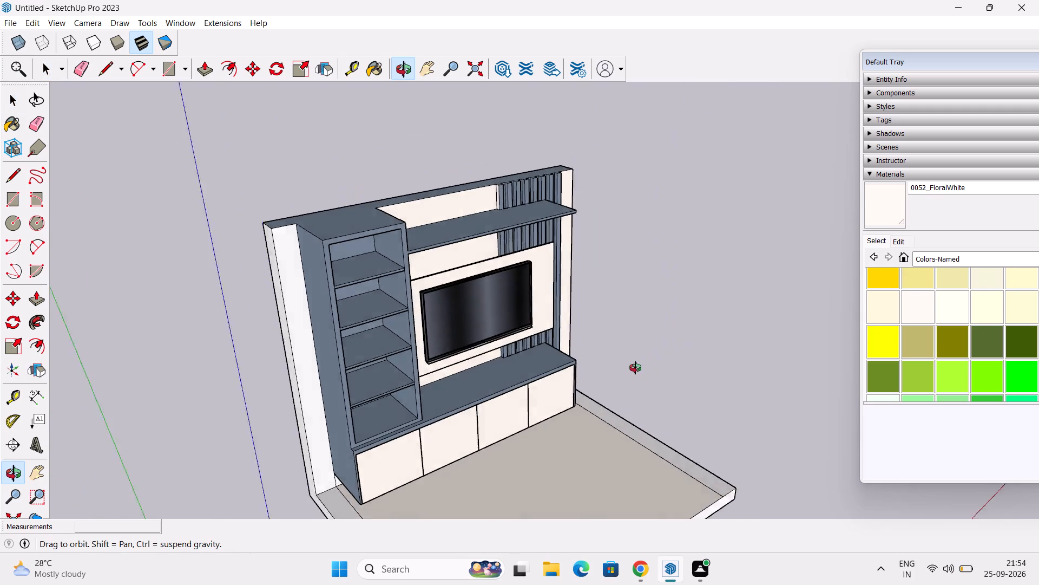
pyautogui.moveTo(635, 368); pyautogui.dragTo(630, 370, button='middle')
pyautogui.scroll(5, 497, 399)
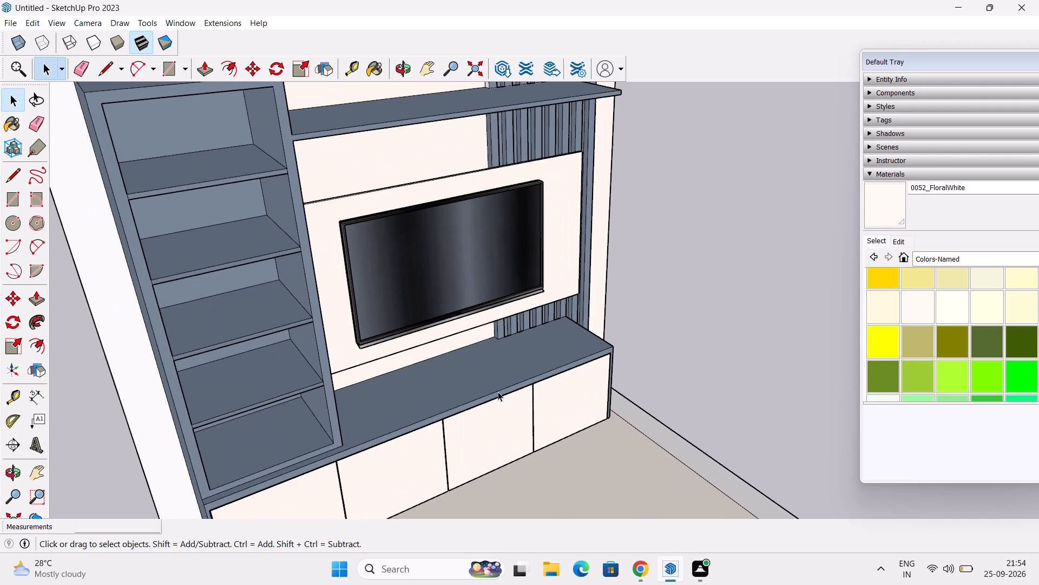
pyautogui.moveTo(502, 382); pyautogui.dragTo(336, 374, button='middle')
pyautogui.scroll(-1, 332, 352)
pyautogui.moveTo(332, 350); pyautogui.dragTo(308, 350, button='middle')
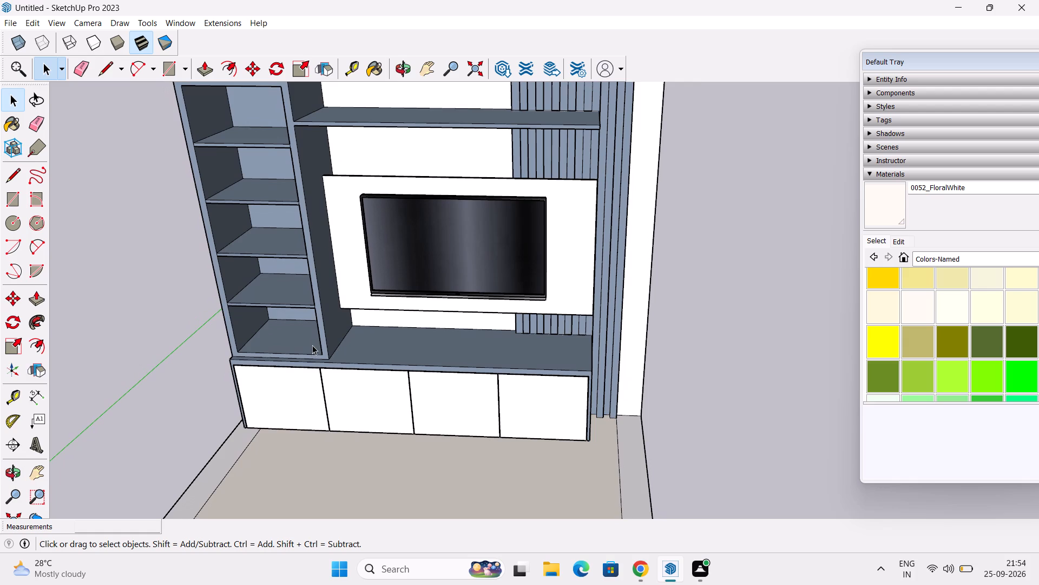
pyautogui.scroll(1, 314, 342)
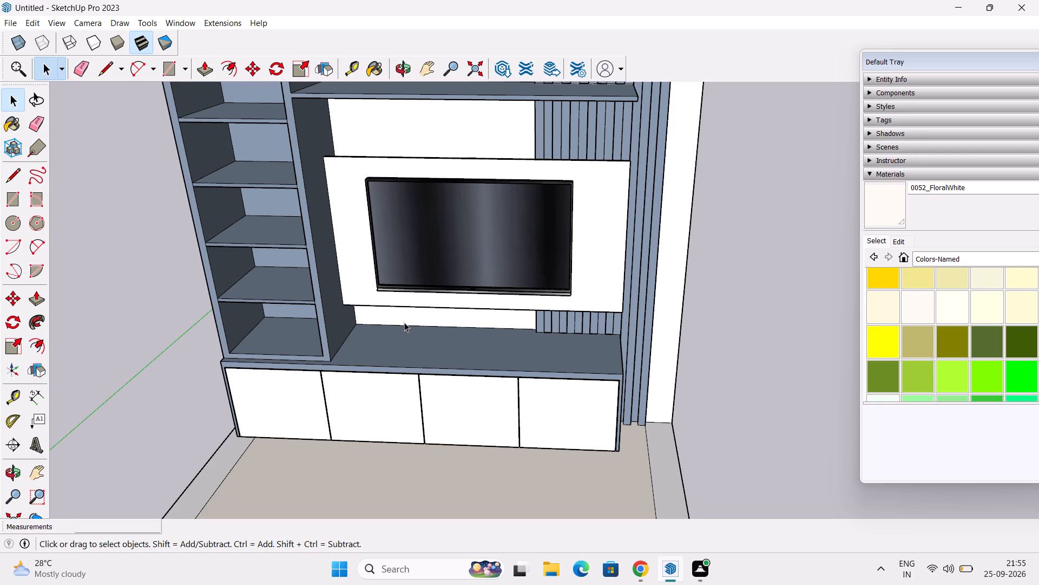
pyautogui.moveTo(498, 242); pyautogui.dragTo(414, 330, button='middle')
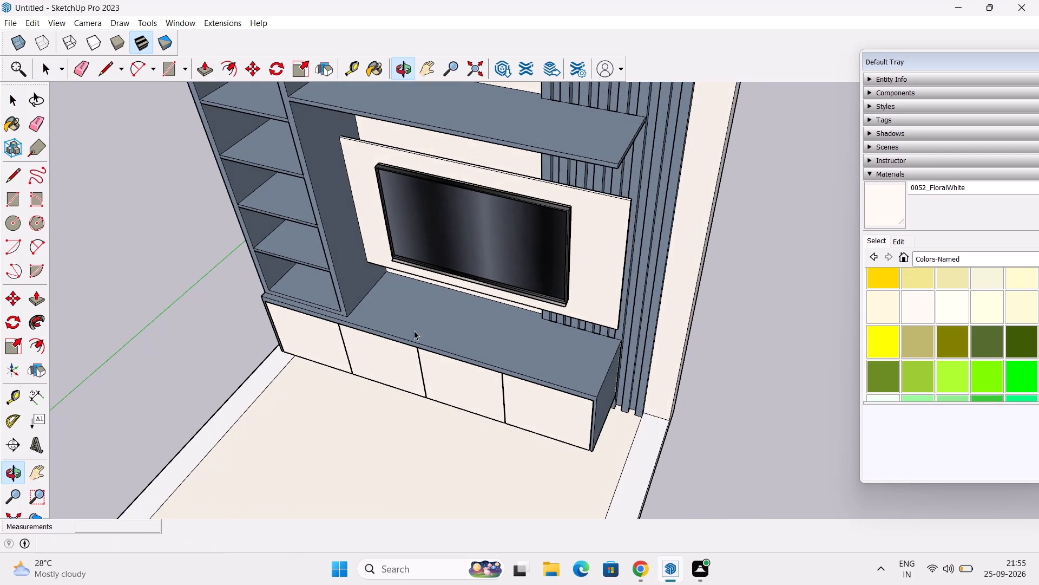
pyautogui.scroll(-1, 425, 296)
pyautogui.moveTo(426, 296); pyautogui.dragTo(488, 247, button='middle')
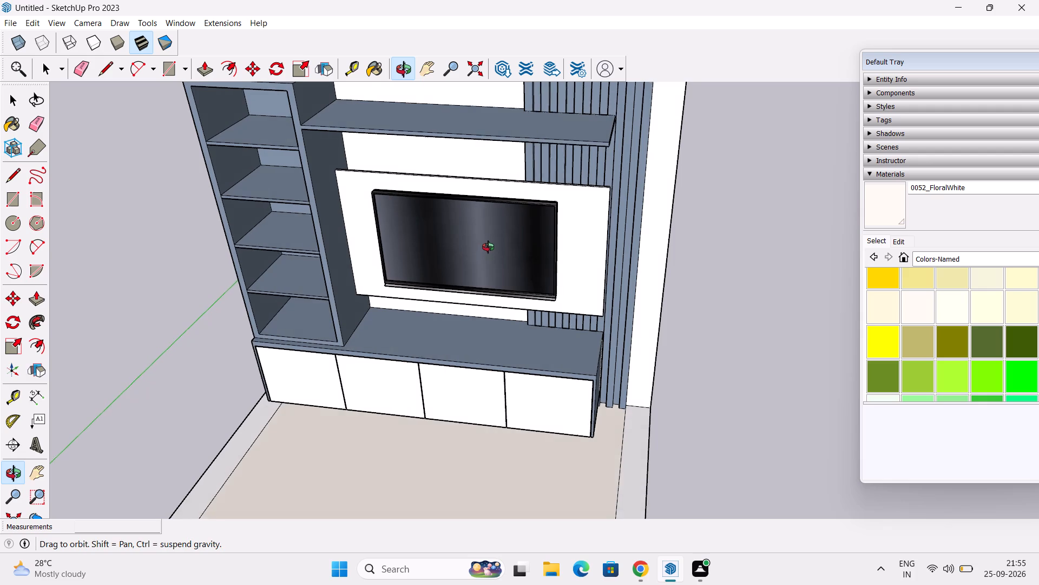
pyautogui.moveTo(488, 247); pyautogui.dragTo(489, 245, button='middle')
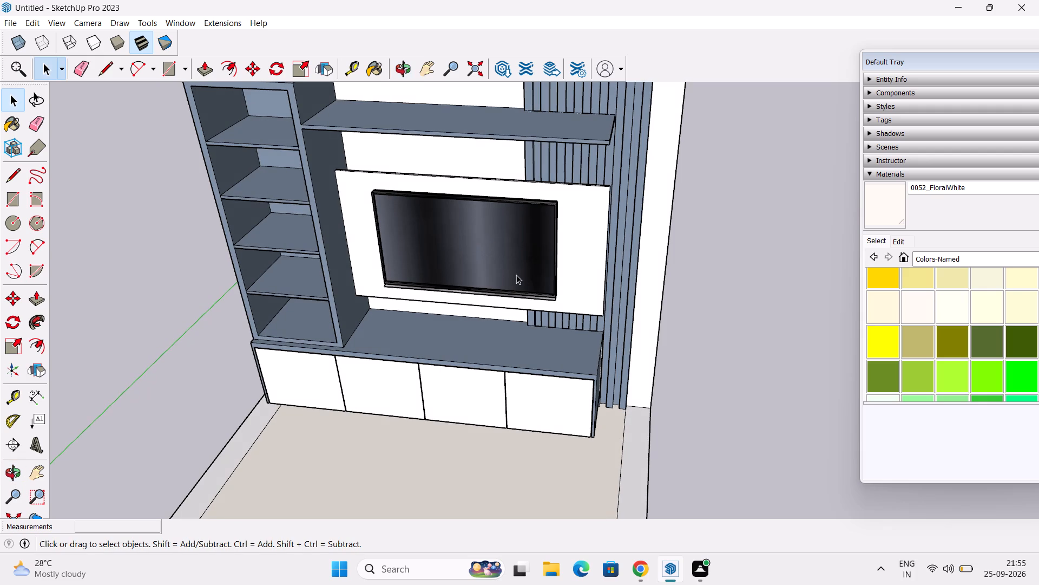
# Draw an 11' 3" line along the wall top's front edge, from the shelving unit's back corner to the wall's far end.
pyautogui.moveTo(516, 275); pyautogui.dragTo(527, 294, button='middle')
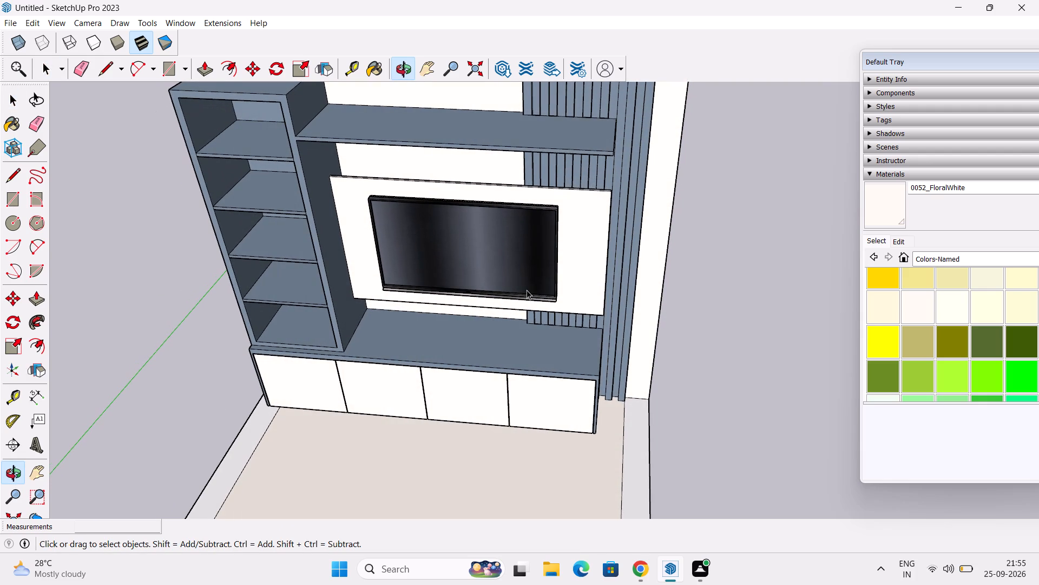
pyautogui.scroll(-1, 527, 290)
pyautogui.moveTo(527, 290); pyautogui.dragTo(523, 369, button='middle')
pyautogui.moveTo(521, 278); pyautogui.dragTo(521, 300, button='middle')
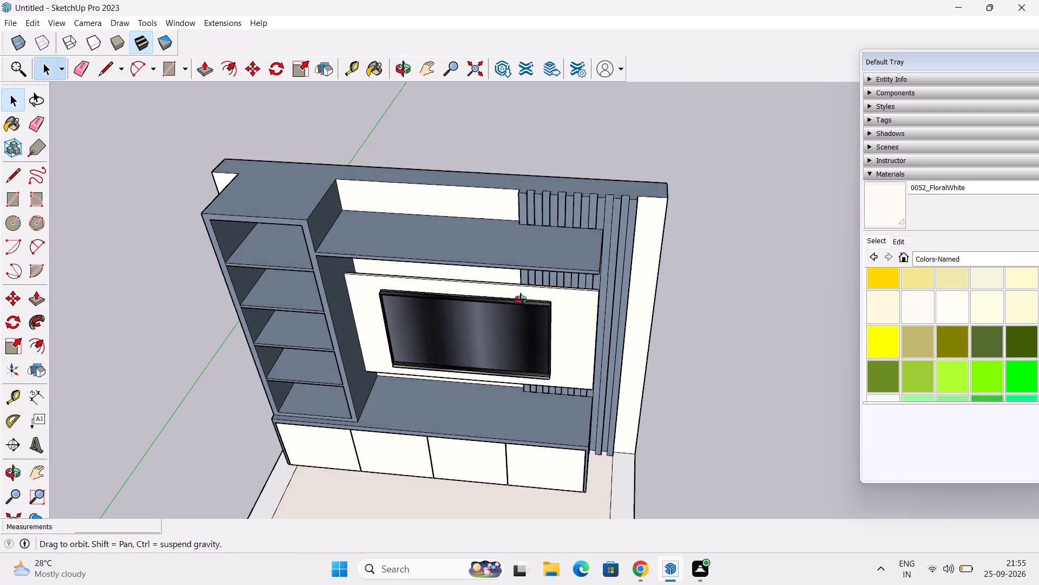
pyautogui.moveTo(521, 300); pyautogui.dragTo(508, 354, button='middle')
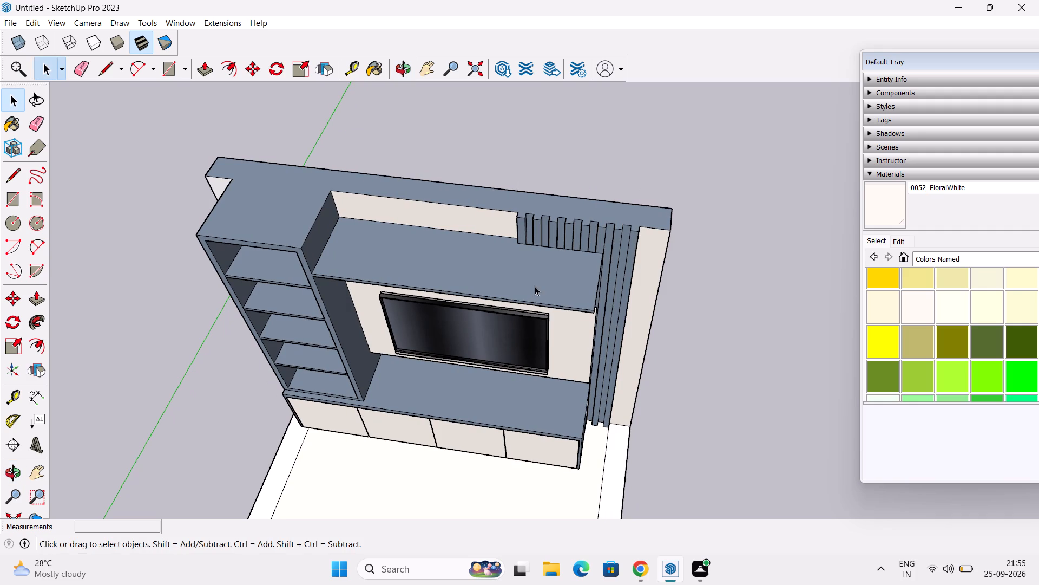
pyautogui.moveTo(535, 285); pyautogui.dragTo(534, 296, button='middle')
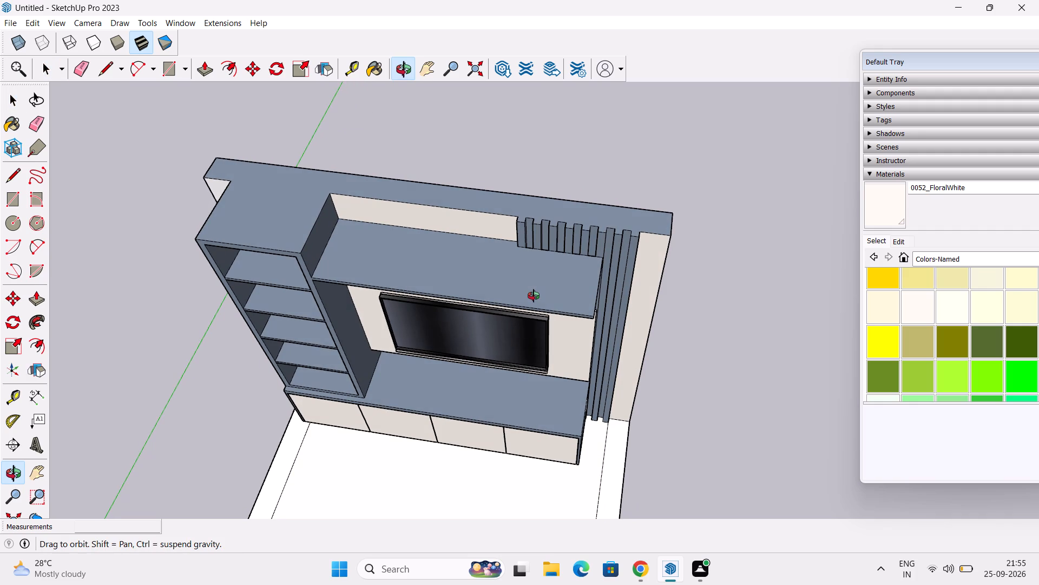
pyautogui.moveTo(534, 296); pyautogui.dragTo(530, 314, button='middle')
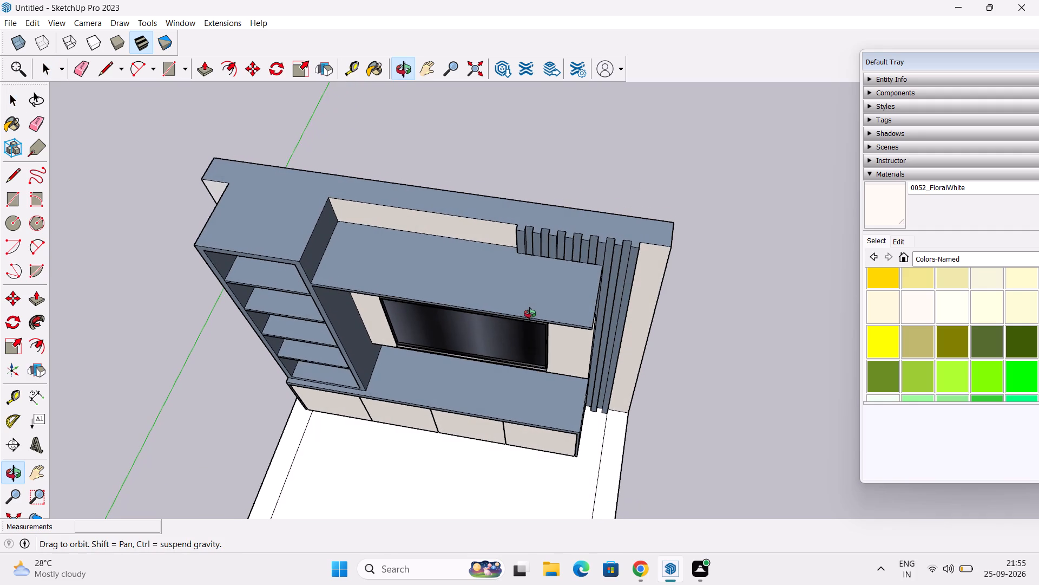
pyautogui.moveTo(530, 314); pyautogui.dragTo(531, 314, button='middle')
pyautogui.press('l')
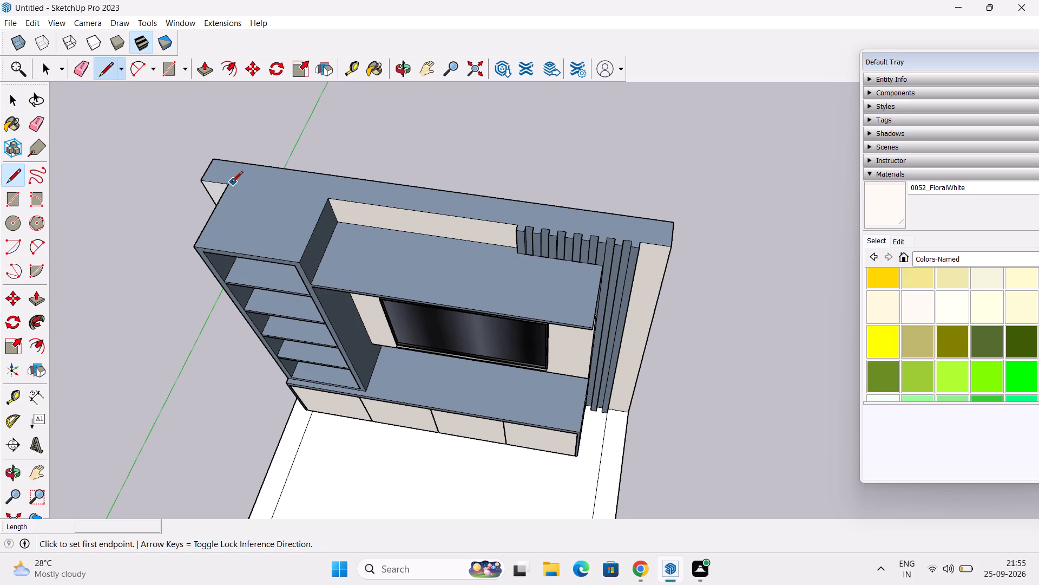
pyautogui.click(226, 186)
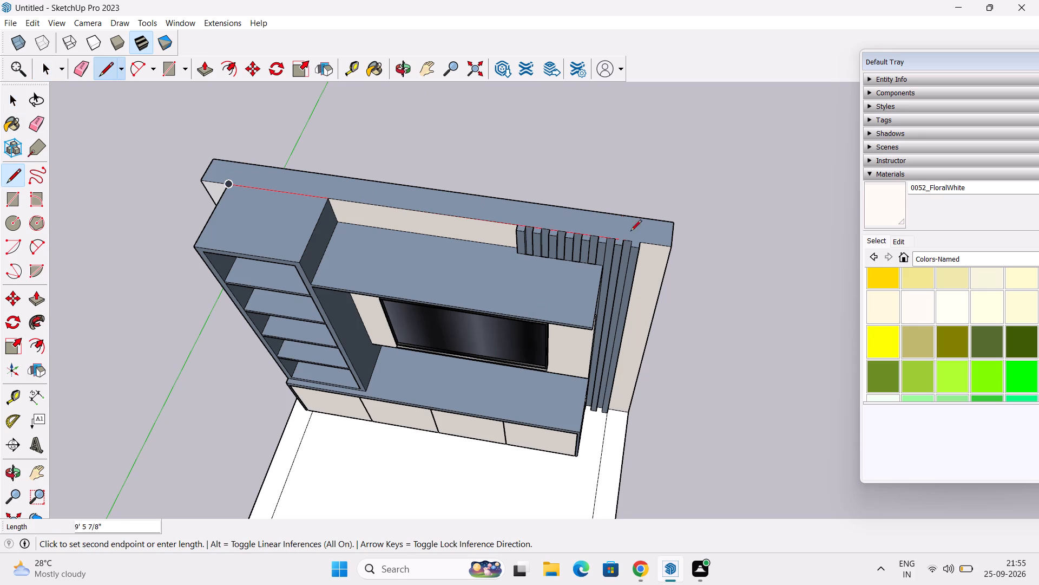
pyautogui.click(671, 246)
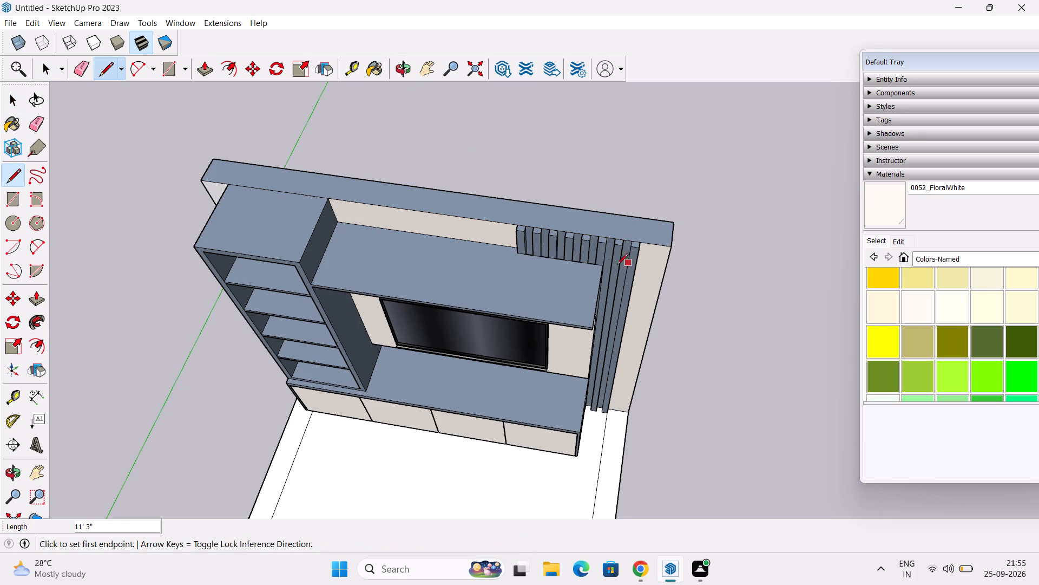
pyautogui.press('space')
# Extrude the wall's top face upward by 2' with Push/Pull.
pyautogui.scroll(-2, 434, 260)
pyautogui.moveTo(434, 260); pyautogui.dragTo(439, 288, button='middle')
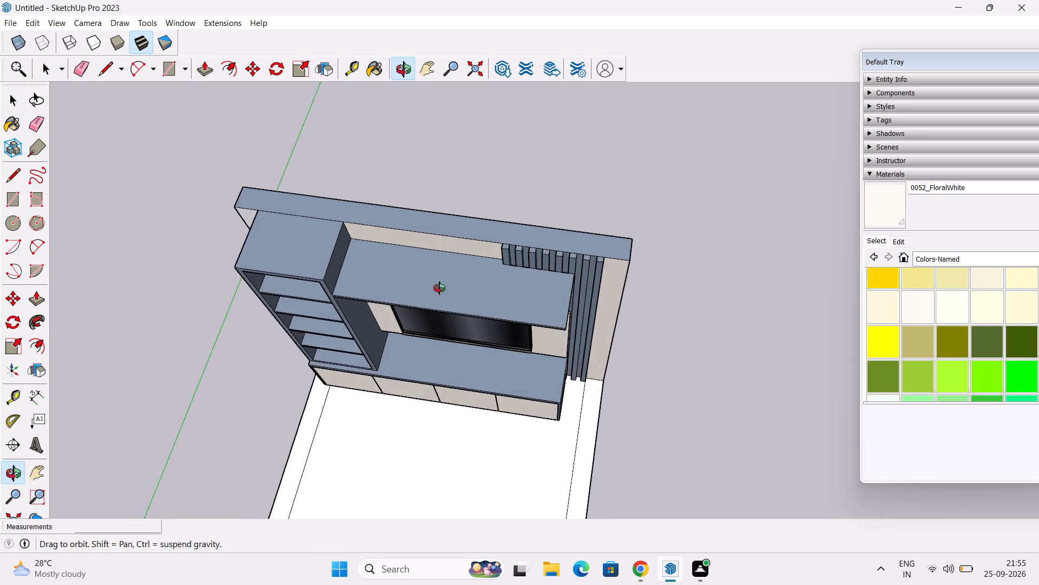
pyautogui.moveTo(439, 288); pyautogui.dragTo(442, 233, button='middle')
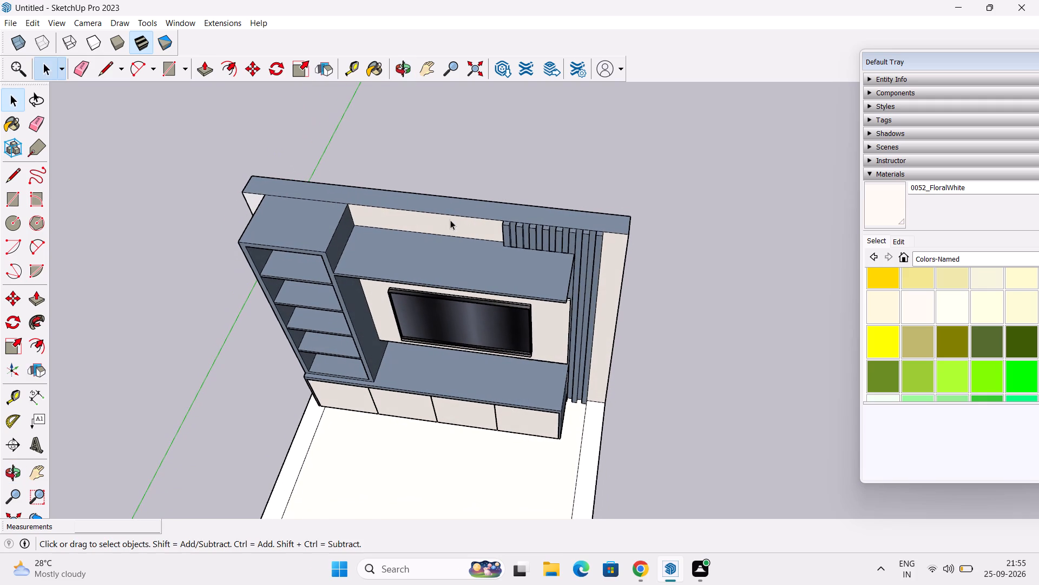
pyautogui.press('p')
pyautogui.click(486, 212)
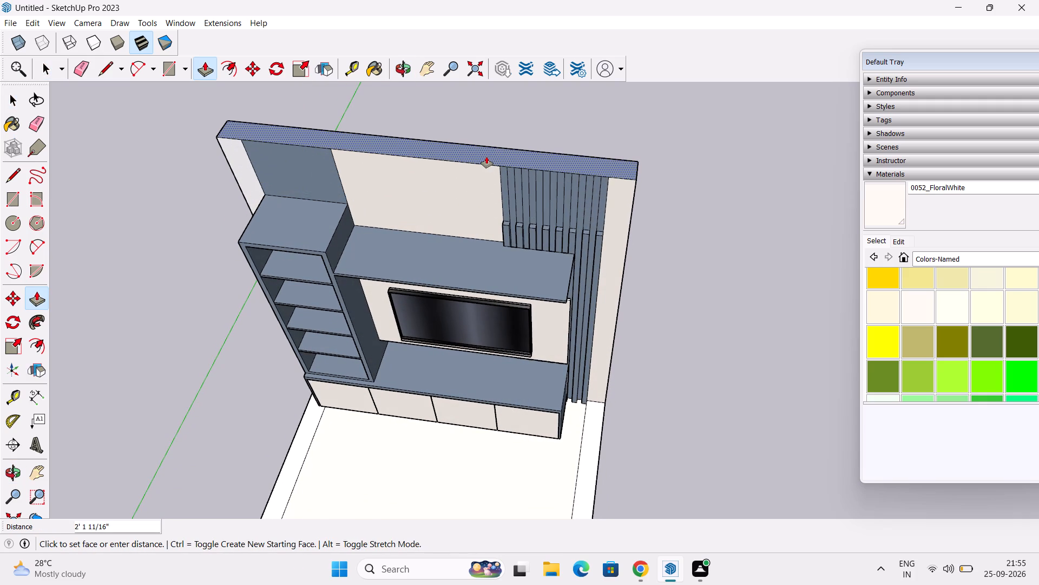
pyautogui.moveTo(486, 157); pyautogui.dragTo(495, 111, button='middle')
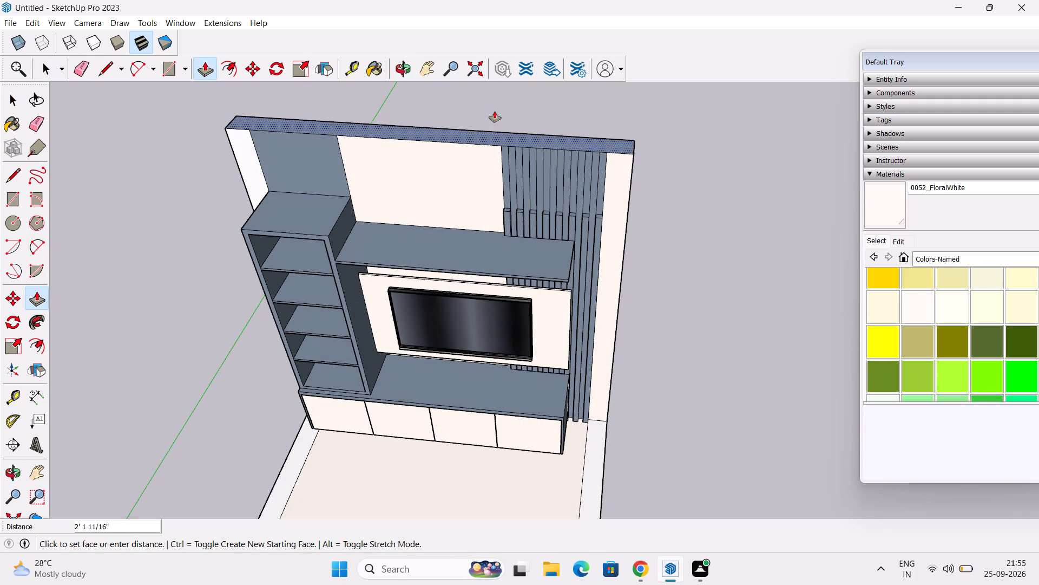
pyautogui.write("2'")
pyautogui.press('Return')
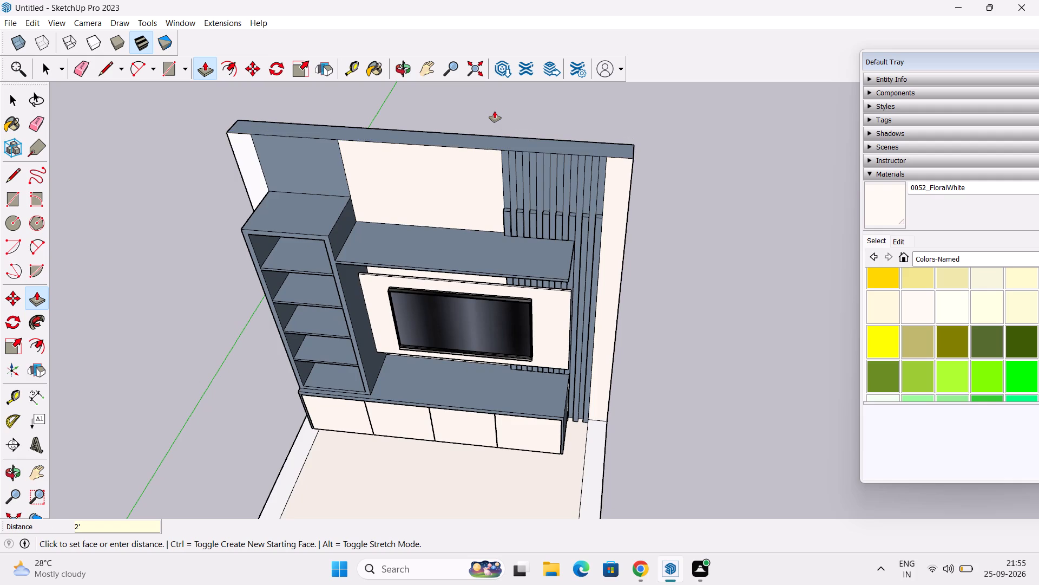
pyautogui.moveTo(499, 140); pyautogui.dragTo(570, 30, button='middle')
pyautogui.press('space')
# Erase the leftover vertical edges on the raised wall section above the slats and above the shelving unit.
pyautogui.moveTo(501, 206); pyautogui.dragTo(442, 247, button='middle')
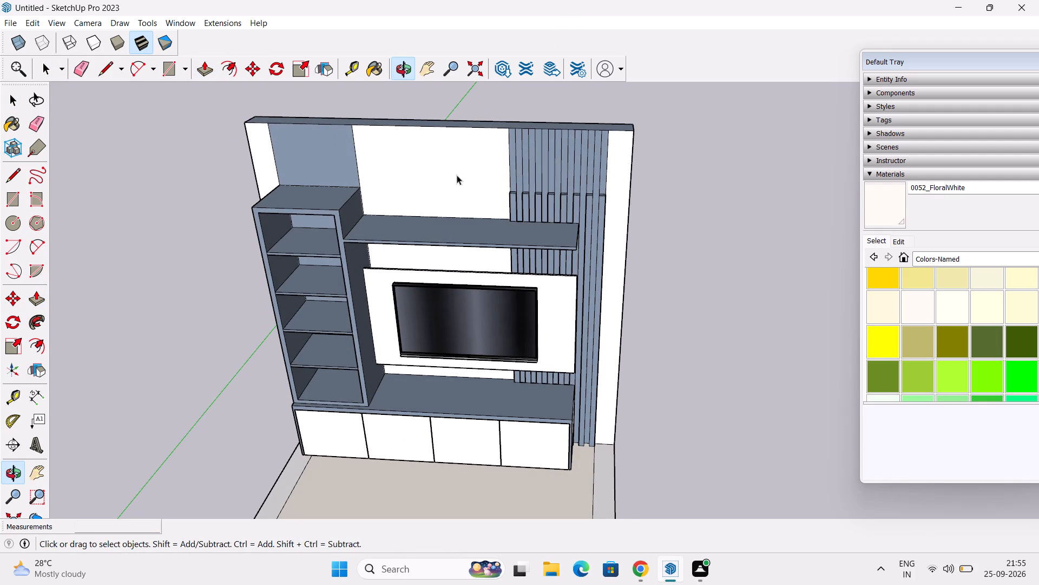
pyautogui.press('e')
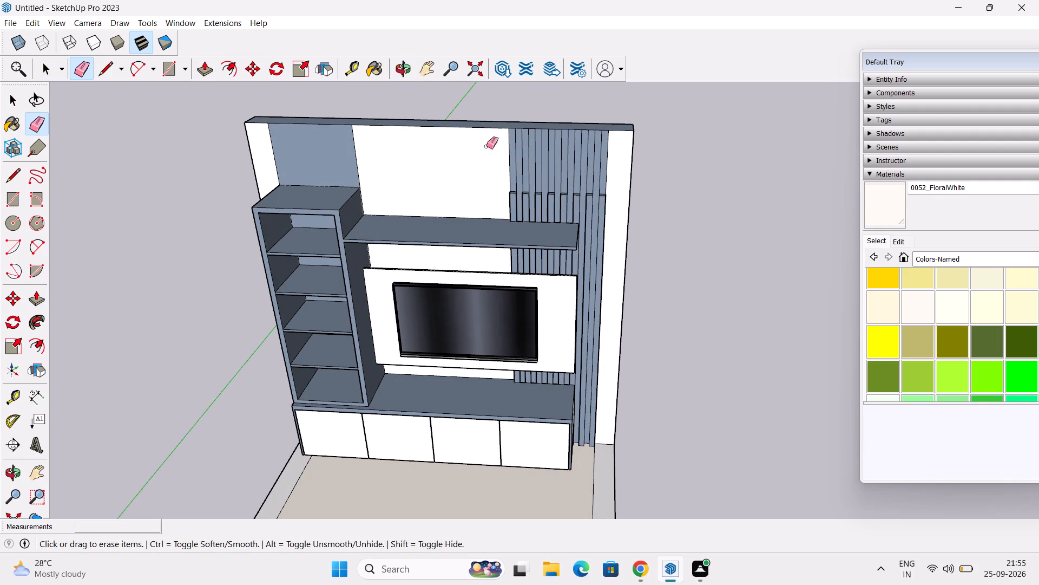
pyautogui.moveTo(504, 152); pyautogui.dragTo(612, 148)
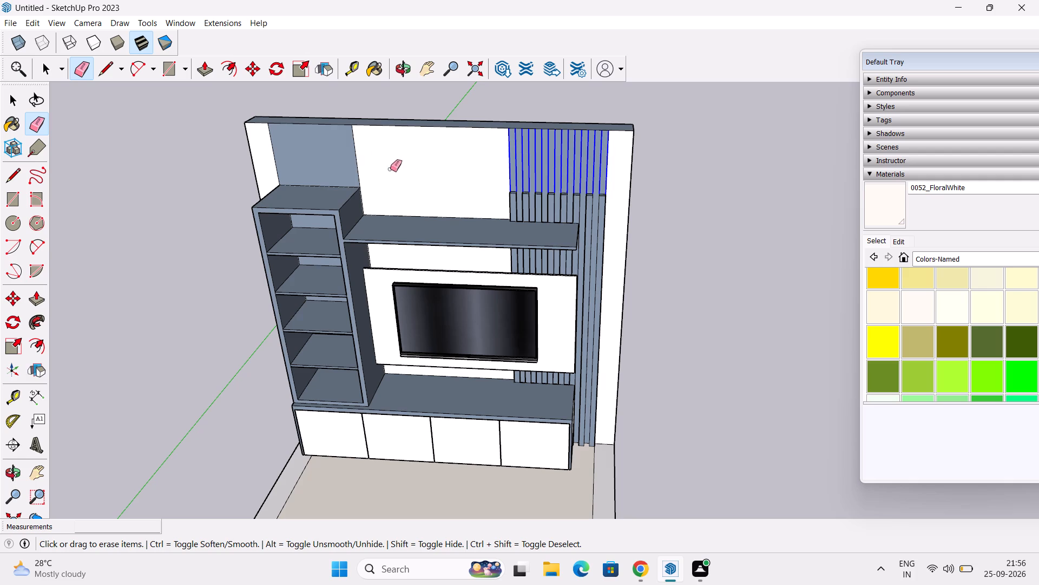
pyautogui.moveTo(271, 152); pyautogui.dragTo(369, 151)
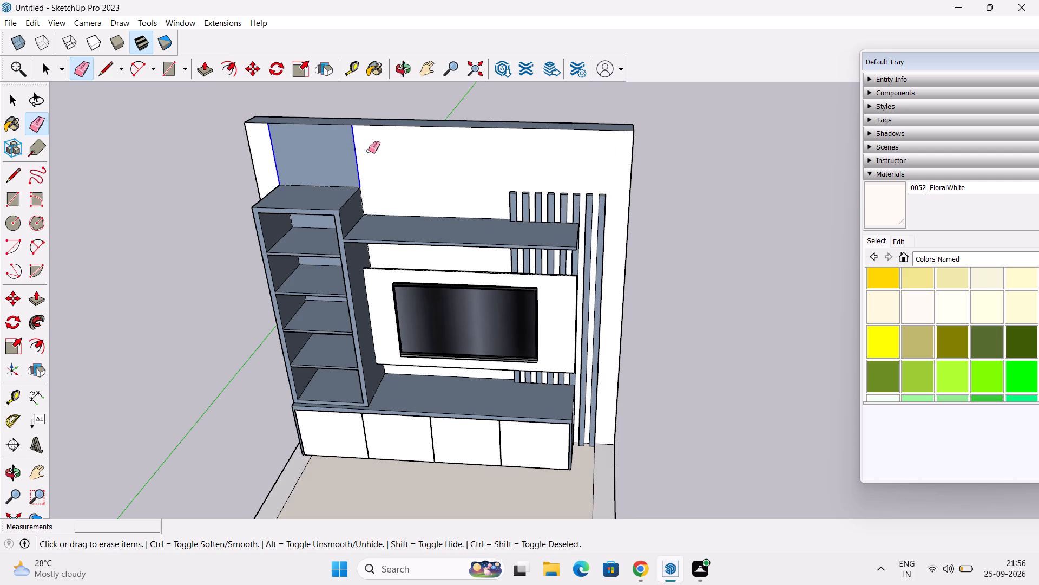
pyautogui.moveTo(369, 151); pyautogui.dragTo(375, 151)
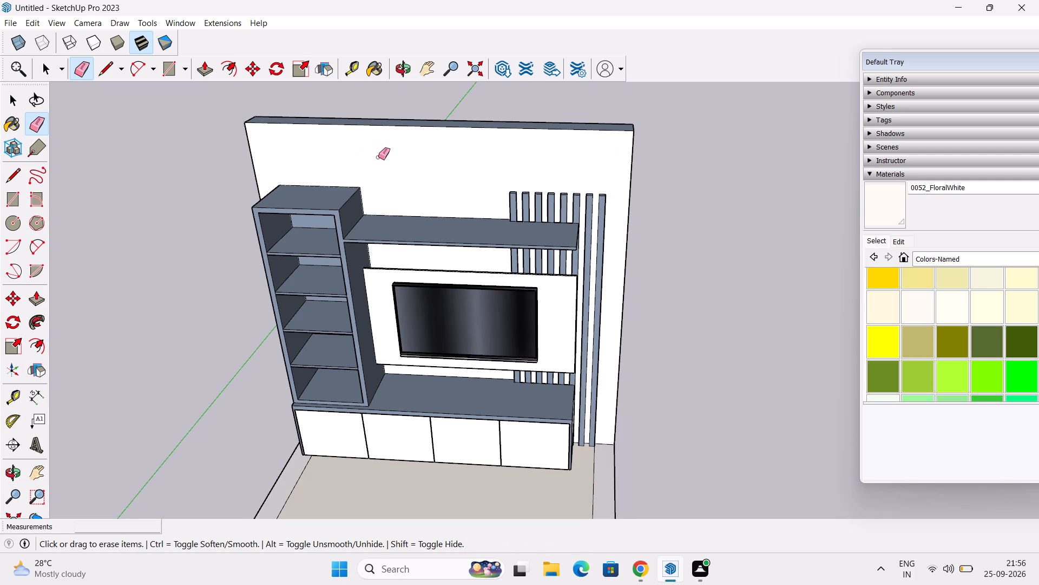
# Paint the floor and the front face of the back wall with 0052_FloralWhite.
pyautogui.scroll(-1, 378, 157)
pyautogui.moveTo(378, 157); pyautogui.dragTo(264, 259, button='middle')
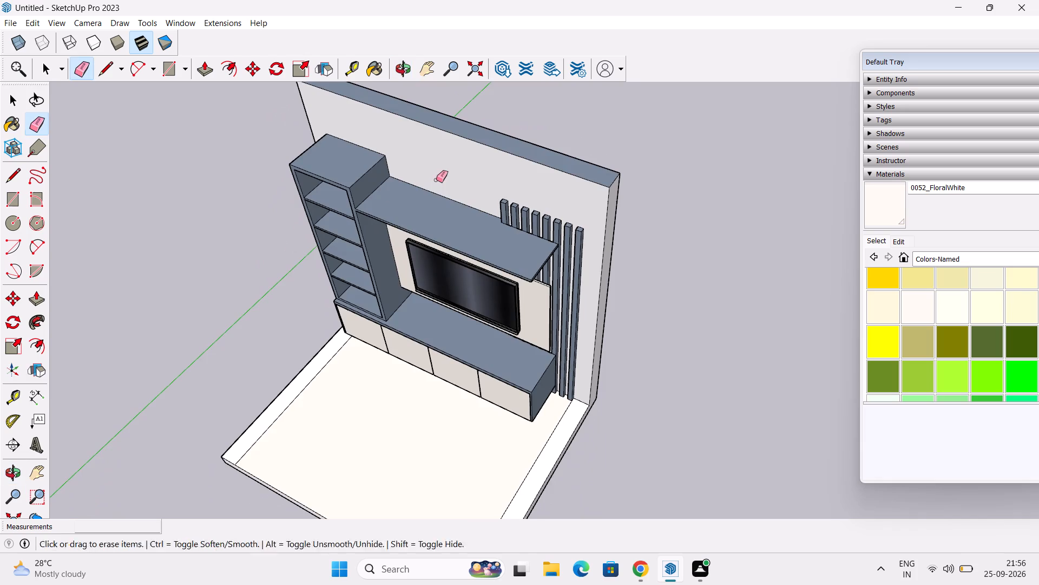
pyautogui.moveTo(436, 180); pyautogui.dragTo(390, 150, button='middle')
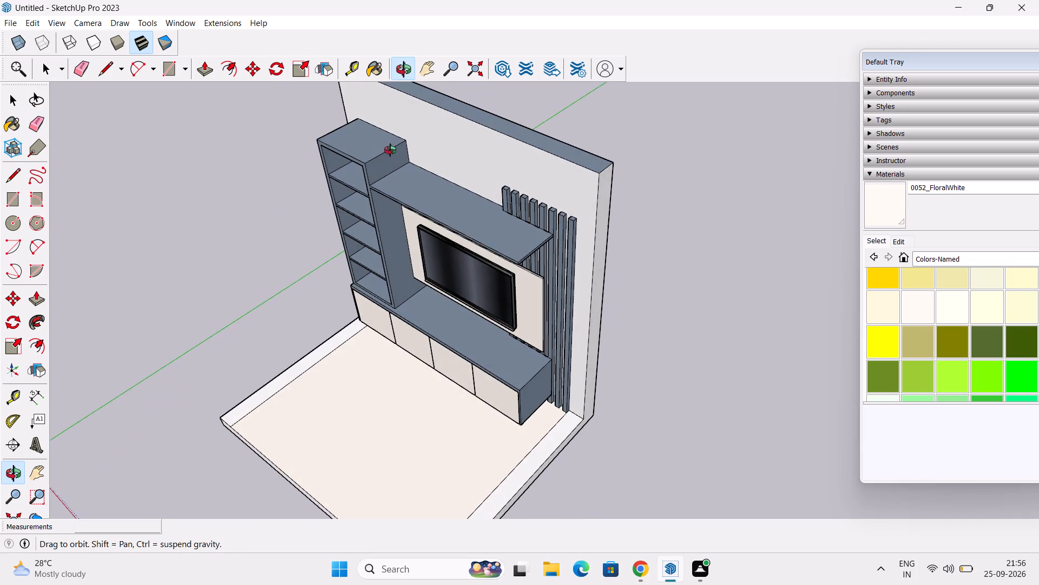
pyautogui.moveTo(390, 150); pyautogui.dragTo(404, 210, button='middle')
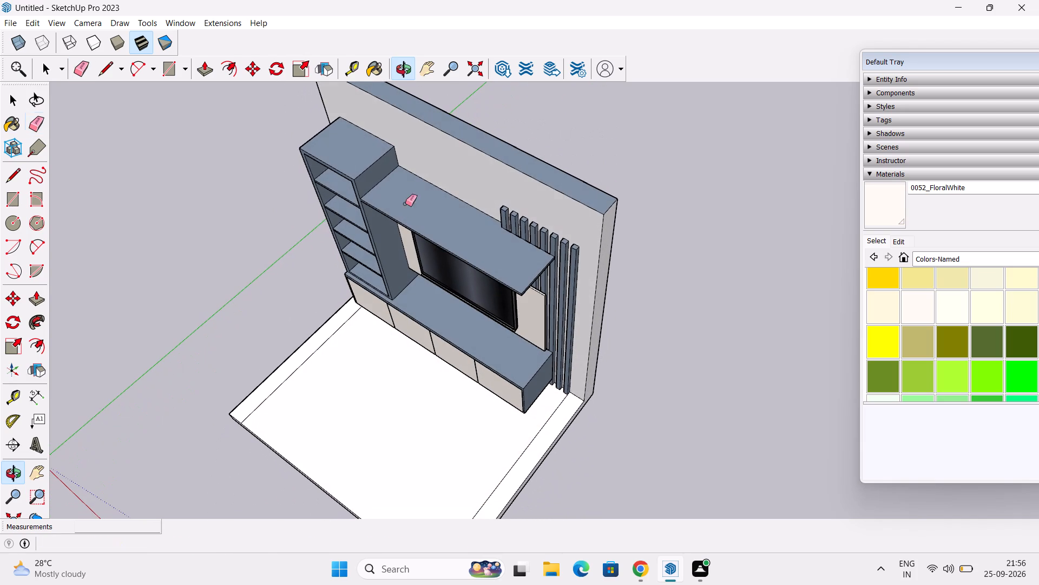
pyautogui.scroll(1, 581, 266)
pyautogui.press('space')
pyautogui.moveTo(671, 288); pyautogui.dragTo(615, 334, button='middle')
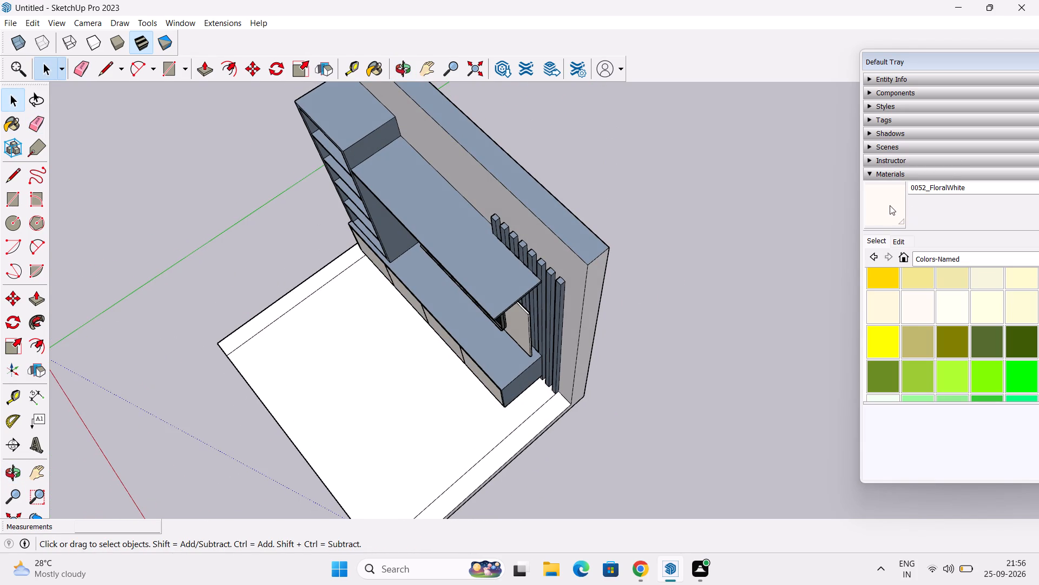
pyautogui.click(890, 205)
pyautogui.click(353, 393)
pyautogui.scroll(-2, 358, 384)
pyautogui.moveTo(359, 380); pyautogui.dragTo(459, 217, button='middle')
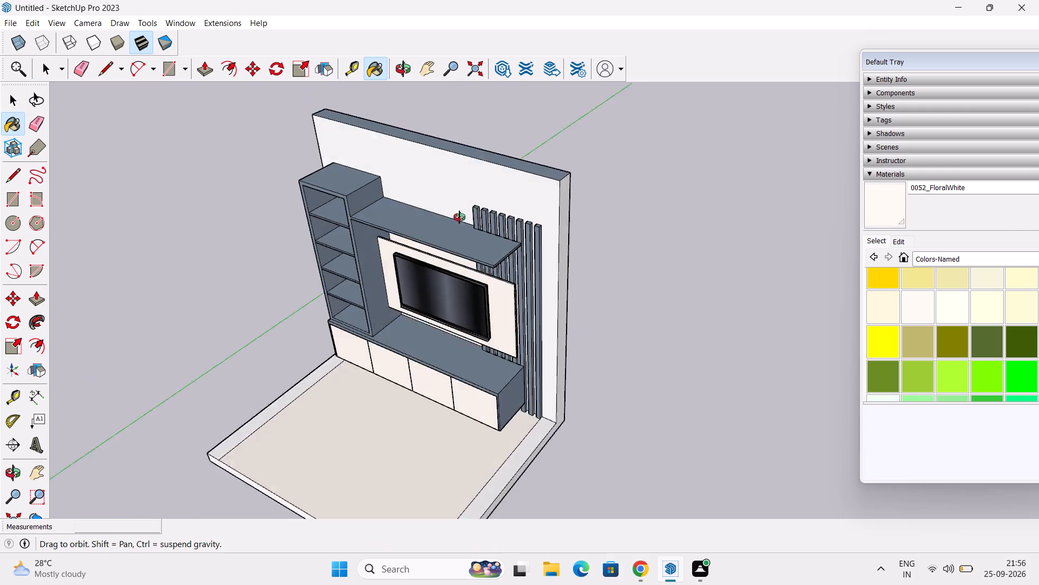
pyautogui.moveTo(459, 217); pyautogui.dragTo(395, 270, button='middle')
pyautogui.click(473, 200)
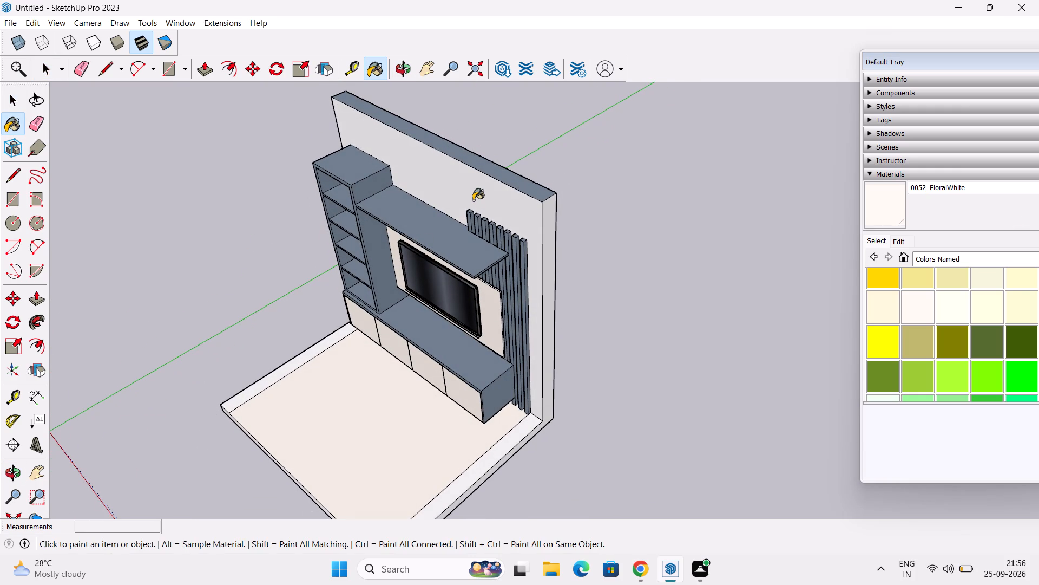
# Paint the TV panel's front, top edge, side edge and back face with 0052_FloralWhite.
pyautogui.scroll(8, 442, 256)
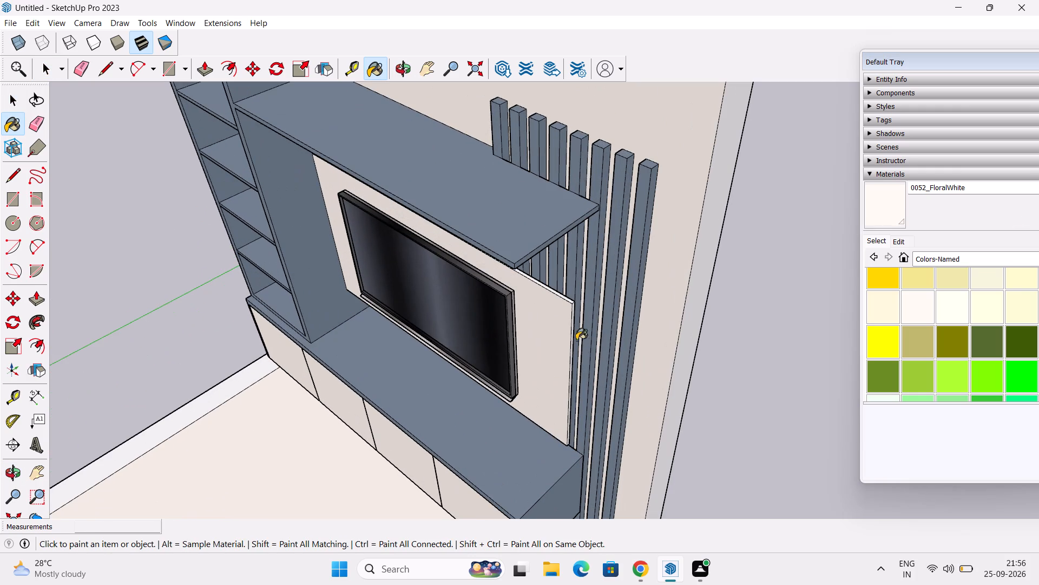
pyautogui.click(564, 343)
pyautogui.moveTo(605, 324); pyautogui.dragTo(573, 352, button='middle')
pyautogui.scroll(8, 565, 343)
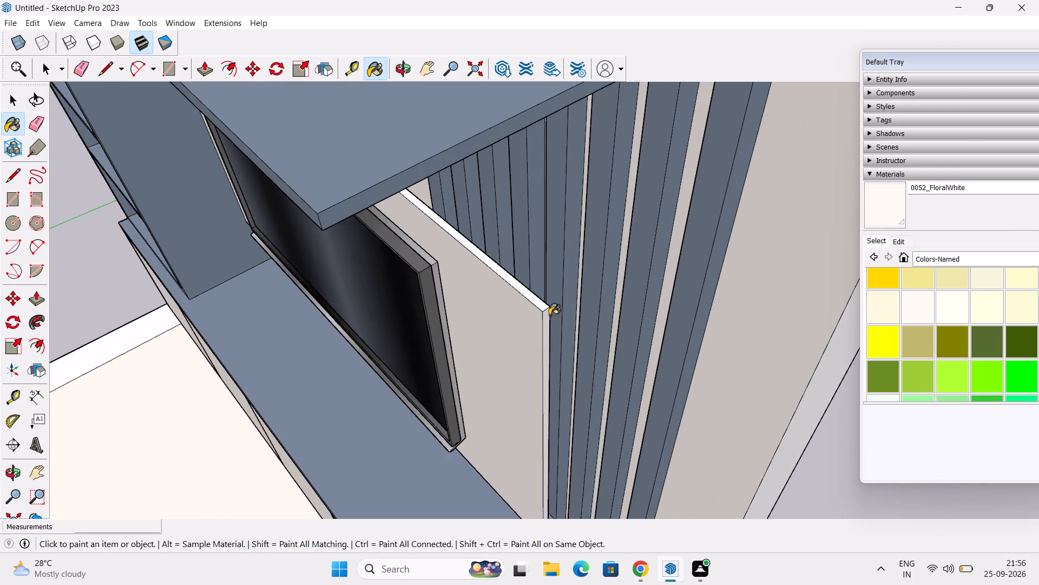
pyautogui.scroll(3, 549, 315)
pyautogui.click(536, 306)
pyautogui.click(544, 327)
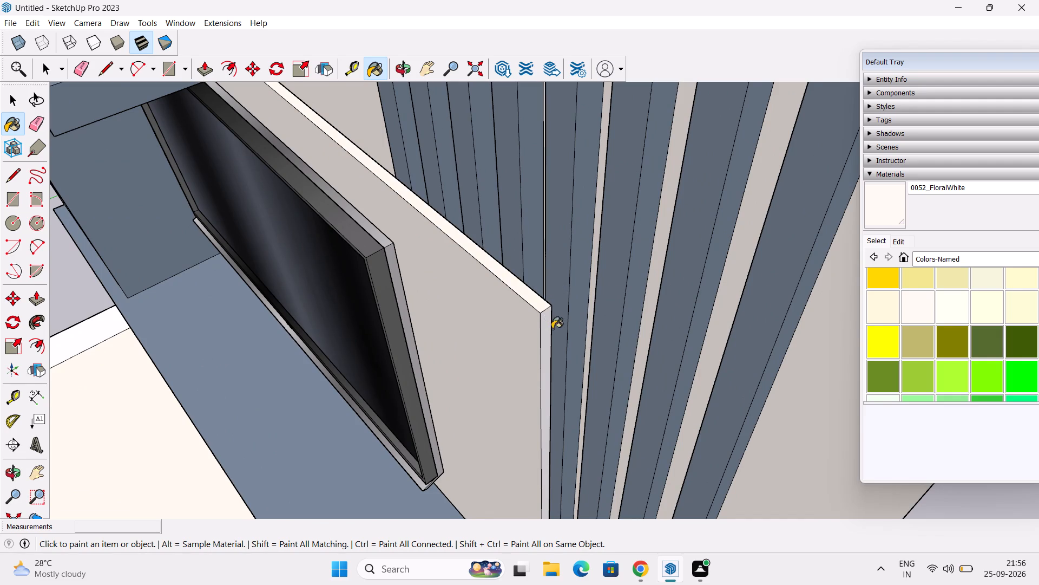
pyautogui.moveTo(552, 328); pyautogui.dragTo(338, 286, button='middle')
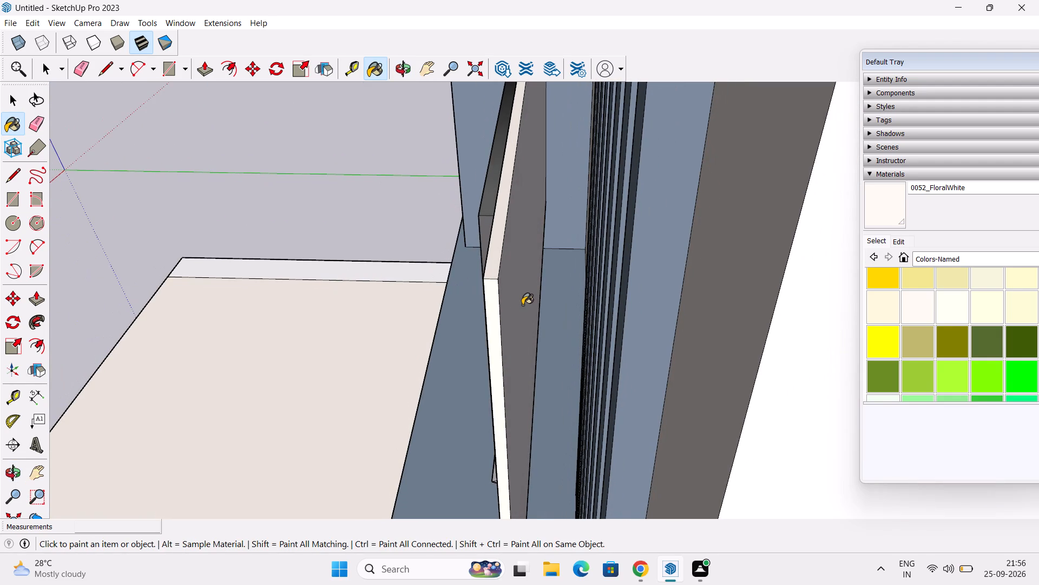
pyautogui.click(522, 305)
# Paint the back wall's narrow end face beside the slats with 0052_FloralWhite.
pyautogui.scroll(-4, 483, 336)
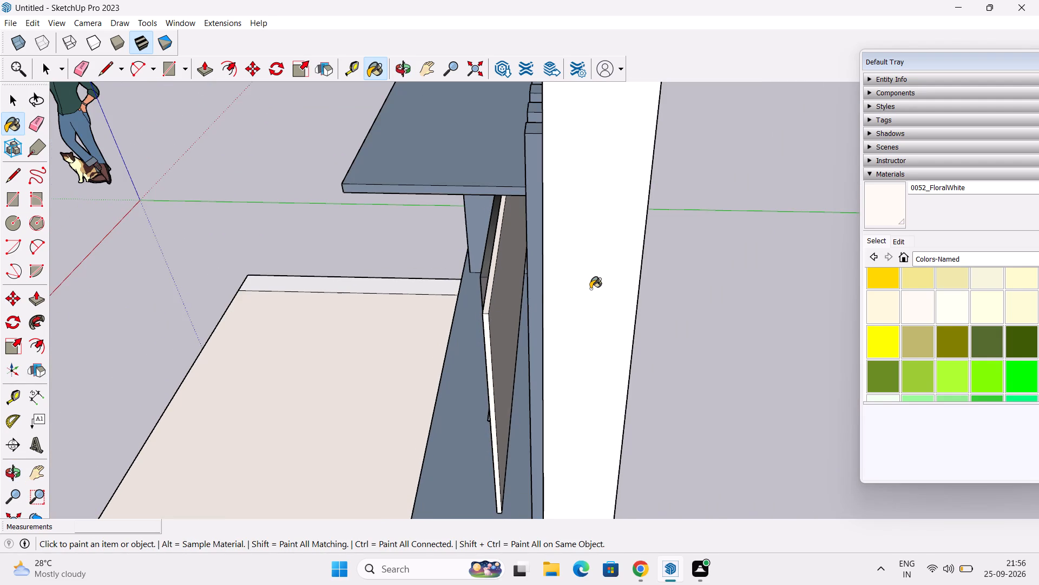
pyautogui.click(590, 289)
pyautogui.scroll(-6, 569, 305)
pyautogui.moveTo(556, 307); pyautogui.dragTo(719, 218, button='middle')
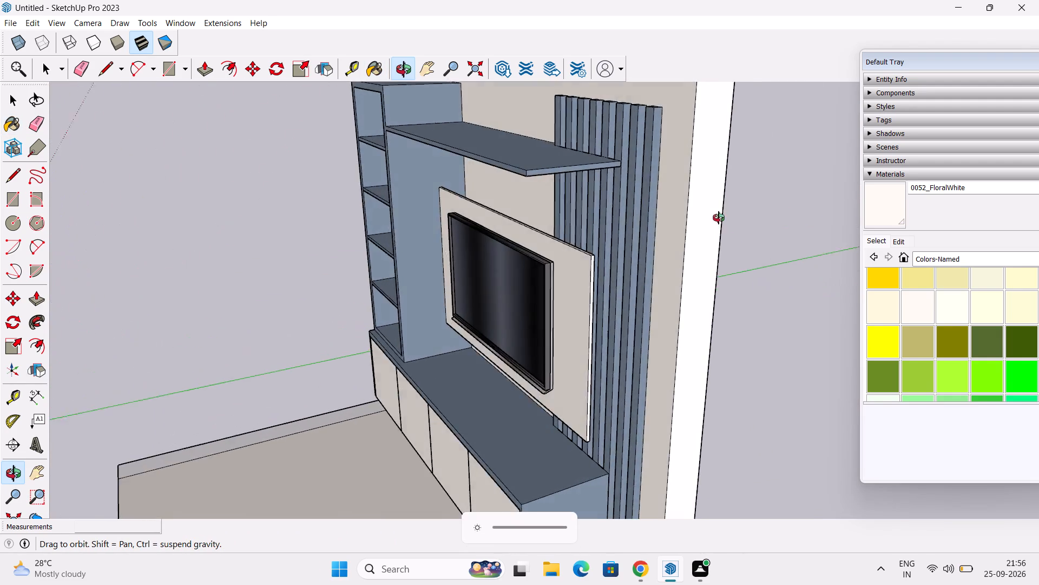
pyautogui.moveTo(719, 218); pyautogui.dragTo(729, 266, button='middle')
pyautogui.scroll(-4, 715, 271)
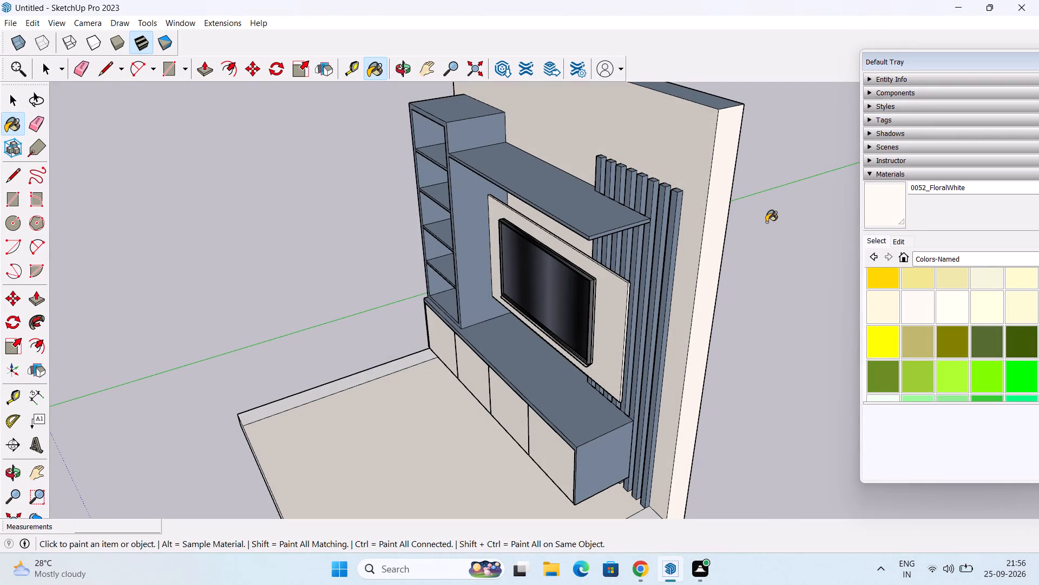
pyautogui.press('space')
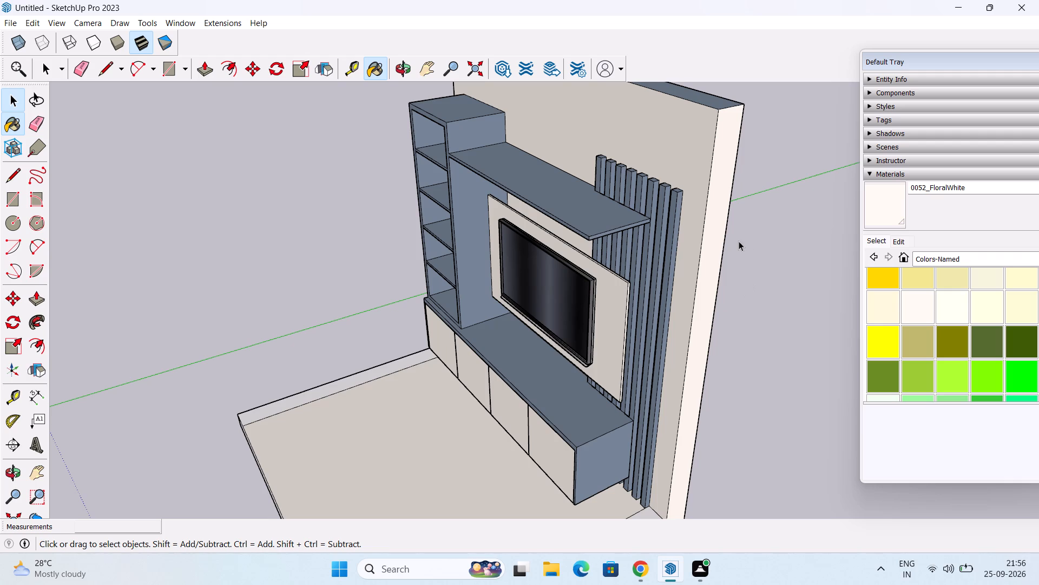
# Draw a 12' horizontal line across the back wall's front face, from side edge to side edge above the shelving and slats.
pyautogui.scroll(-1, 731, 243)
pyautogui.moveTo(731, 243); pyautogui.dragTo(857, 232, button='middle')
pyautogui.scroll(-2, 781, 233)
pyautogui.moveTo(741, 251); pyautogui.dragTo(810, 342, button='middle')
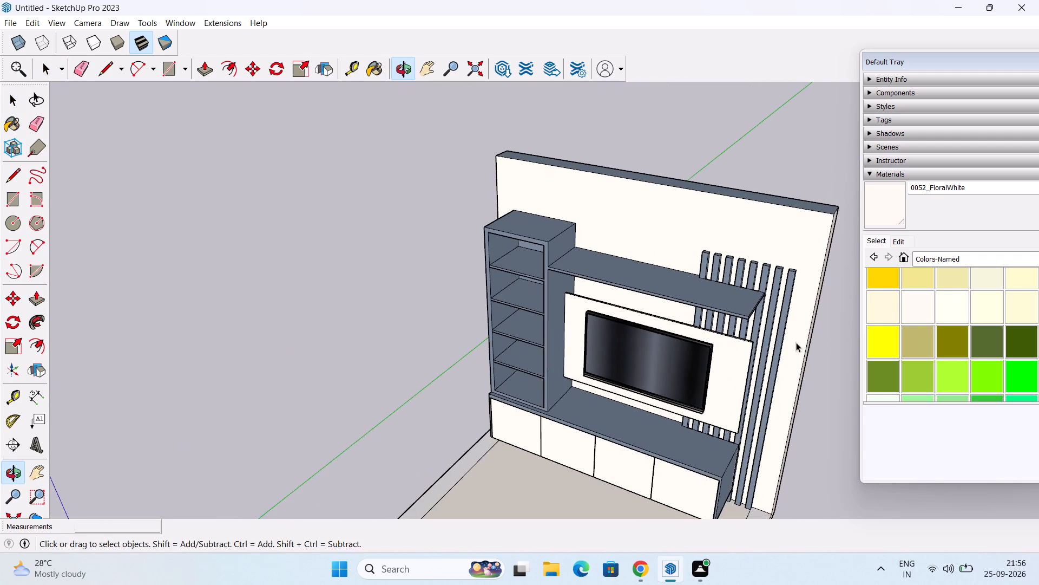
pyautogui.moveTo(796, 342); pyautogui.dragTo(978, 321, button='middle')
pyautogui.scroll(2, 567, 279)
pyautogui.press('l')
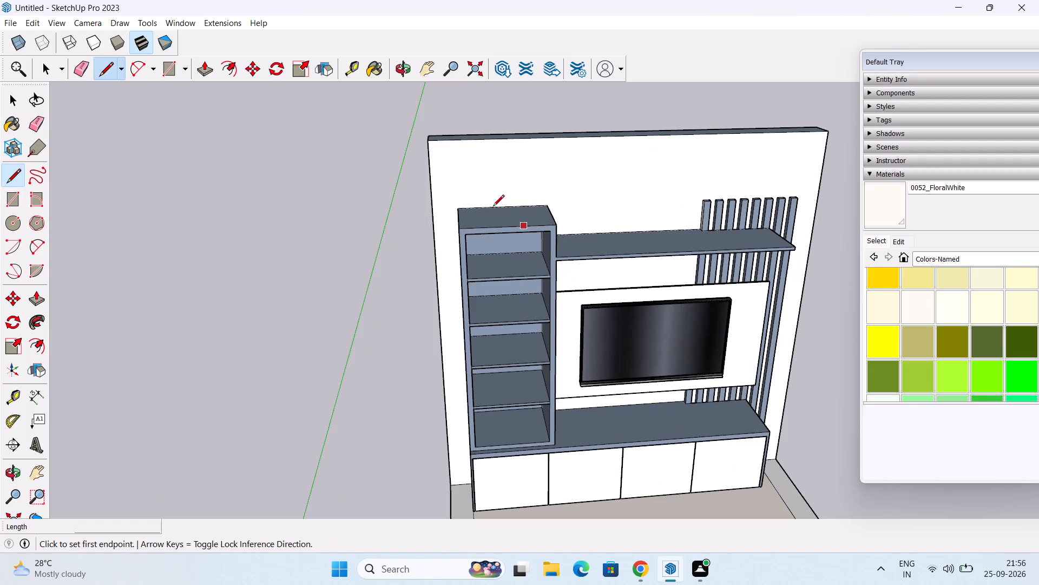
pyautogui.click(431, 175)
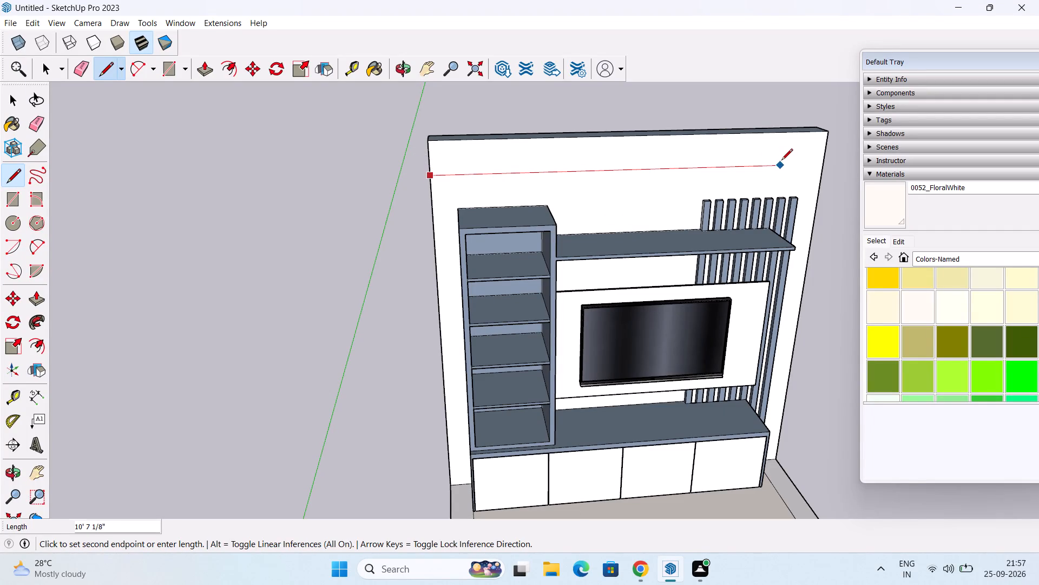
pyautogui.moveTo(781, 161); pyautogui.dragTo(663, 193, button='middle')
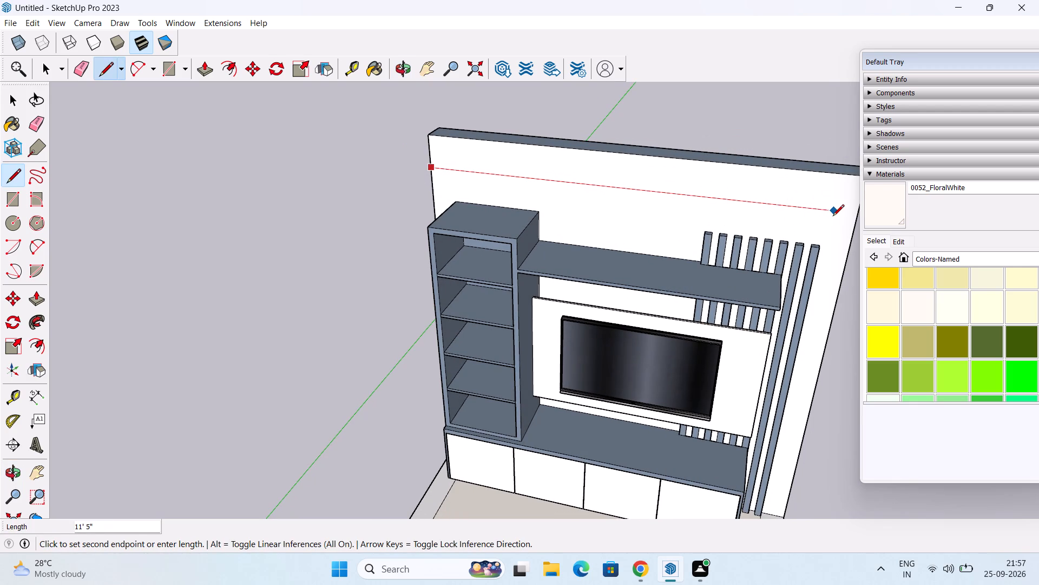
pyautogui.press('Escape')
pyautogui.click(432, 170)
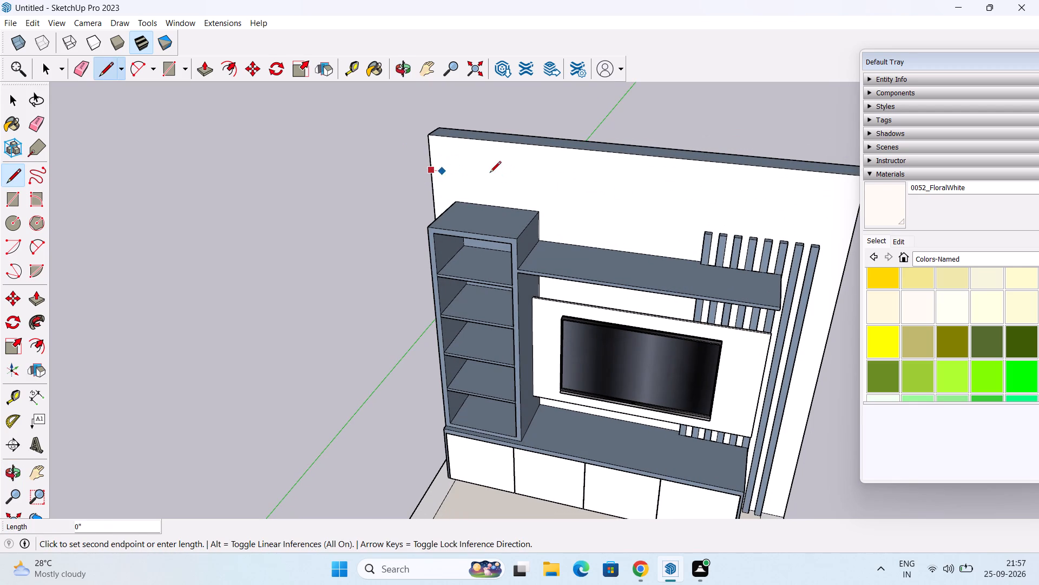
pyautogui.click(856, 218)
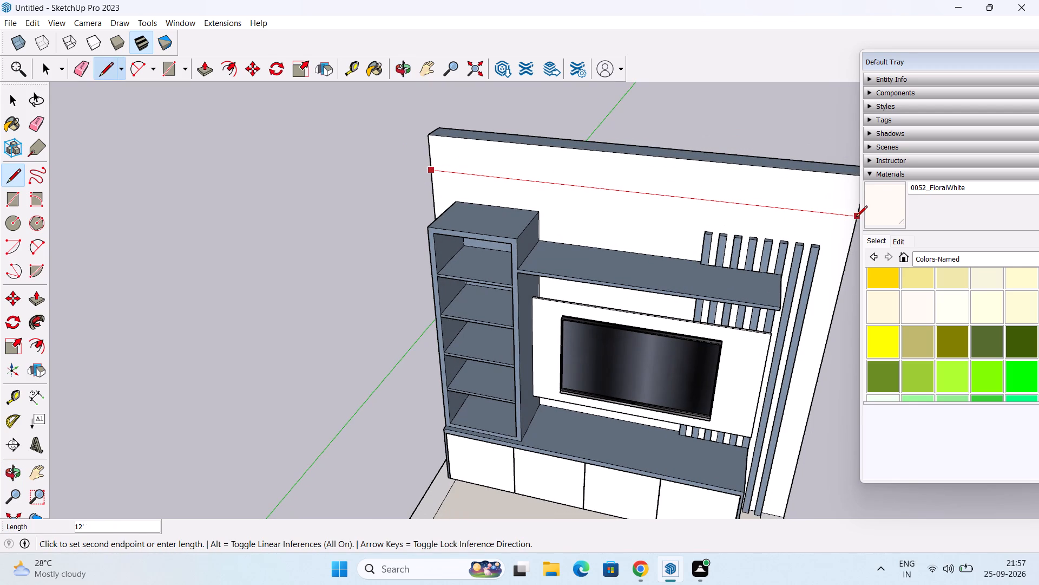
pyautogui.press('space')
# Push/Pull the upper band of the back wall 6" outward above the shelving and slats.
pyautogui.scroll(-2, 842, 218)
pyautogui.moveTo(840, 218); pyautogui.dragTo(849, 210, button='middle')
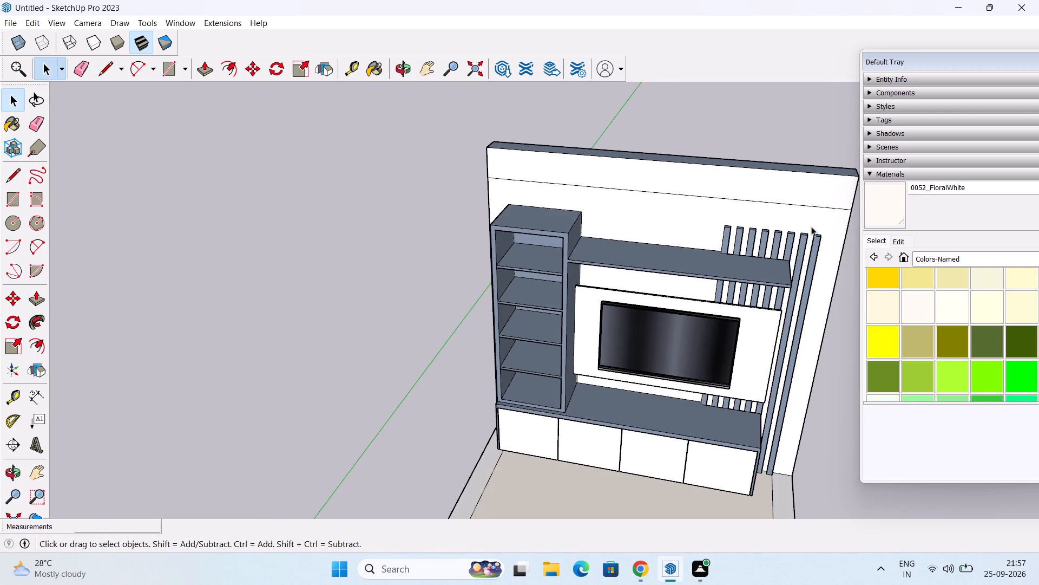
pyautogui.keyDown('shift'); pyautogui.moveTo(811, 226); pyautogui.dragTo(758, 221, button='middle'); pyautogui.keyUp('shift')
pyautogui.scroll(-1, 751, 212)
pyautogui.moveTo(751, 212); pyautogui.dragTo(812, 200, button='middle')
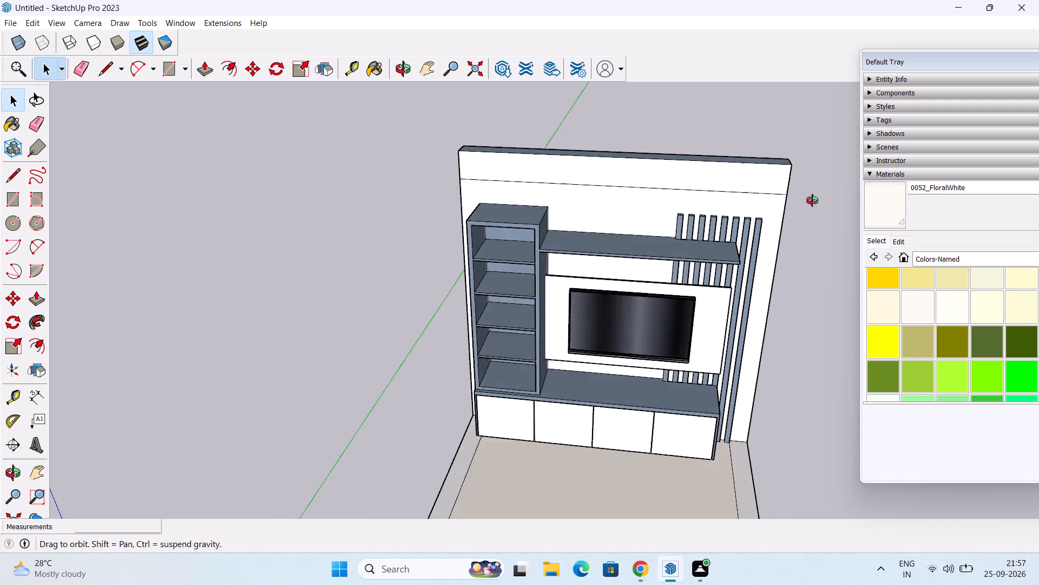
pyautogui.moveTo(812, 200); pyautogui.dragTo(802, 211, button='middle')
pyautogui.moveTo(783, 212); pyautogui.dragTo(762, 210, button='middle')
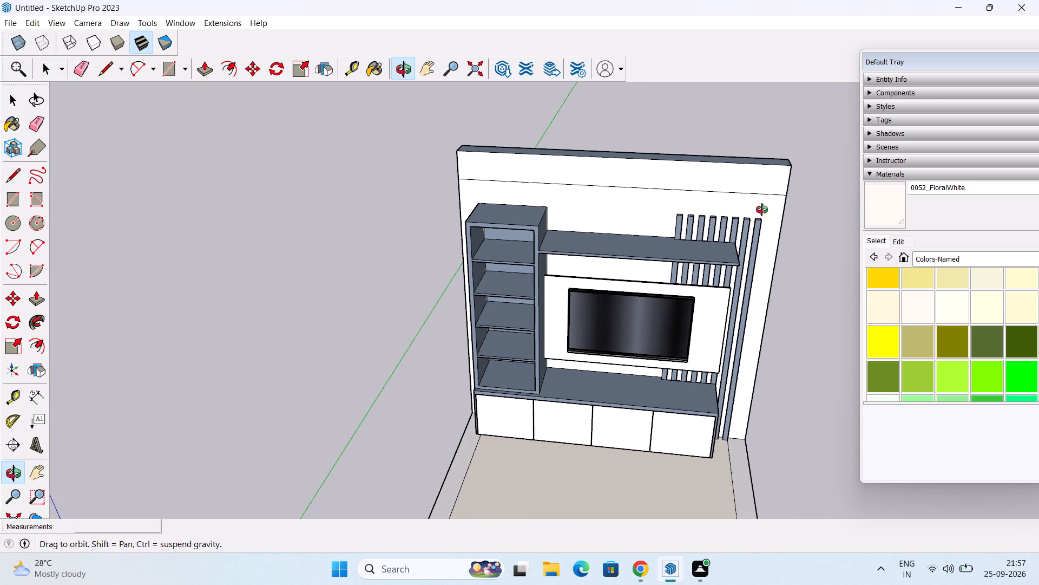
pyautogui.moveTo(762, 210); pyautogui.dragTo(767, 195, button='middle')
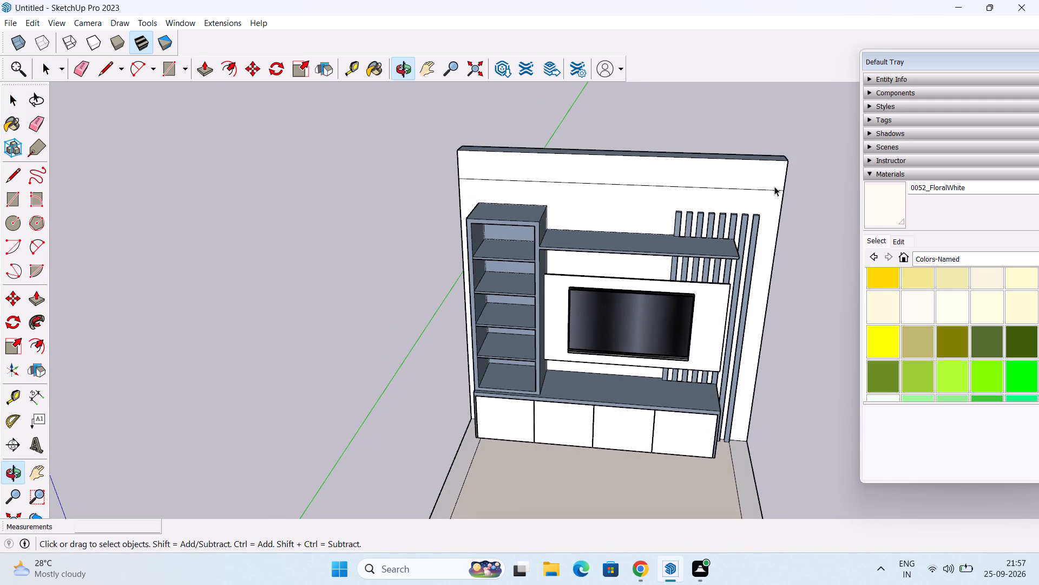
pyautogui.press('p')
pyautogui.click(709, 172)
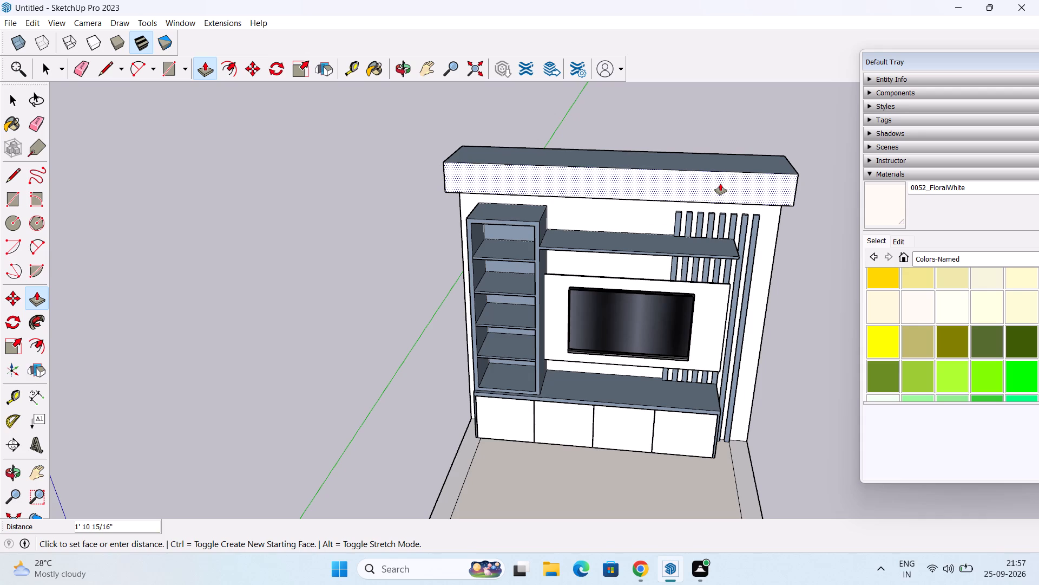
pyautogui.write('6"')
pyautogui.press('Return')
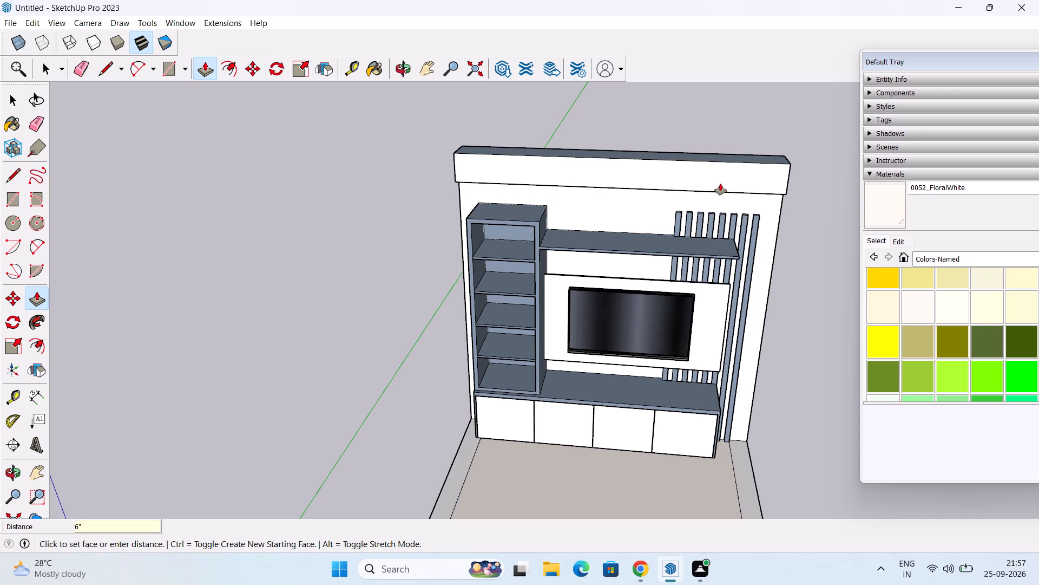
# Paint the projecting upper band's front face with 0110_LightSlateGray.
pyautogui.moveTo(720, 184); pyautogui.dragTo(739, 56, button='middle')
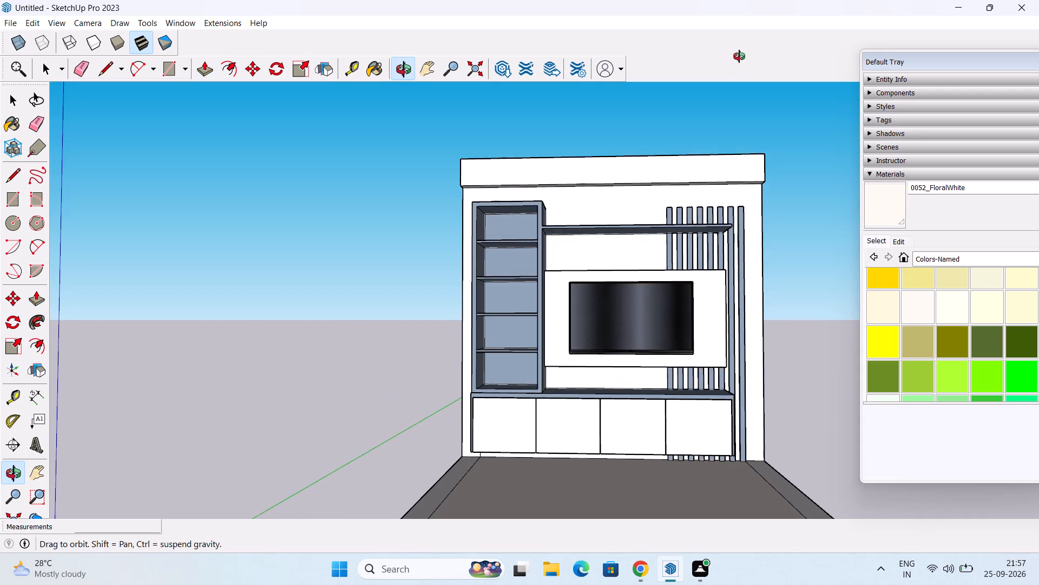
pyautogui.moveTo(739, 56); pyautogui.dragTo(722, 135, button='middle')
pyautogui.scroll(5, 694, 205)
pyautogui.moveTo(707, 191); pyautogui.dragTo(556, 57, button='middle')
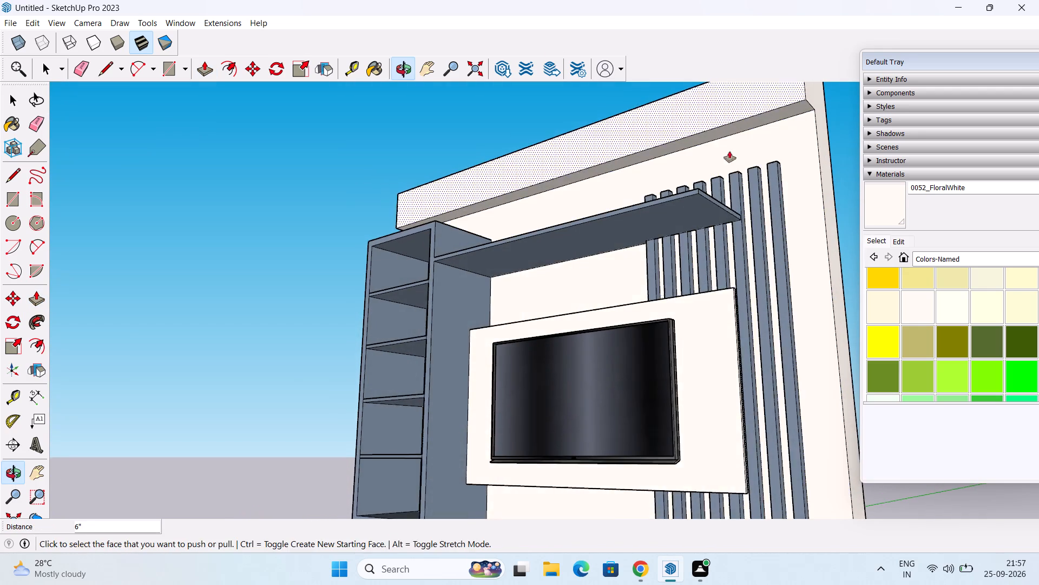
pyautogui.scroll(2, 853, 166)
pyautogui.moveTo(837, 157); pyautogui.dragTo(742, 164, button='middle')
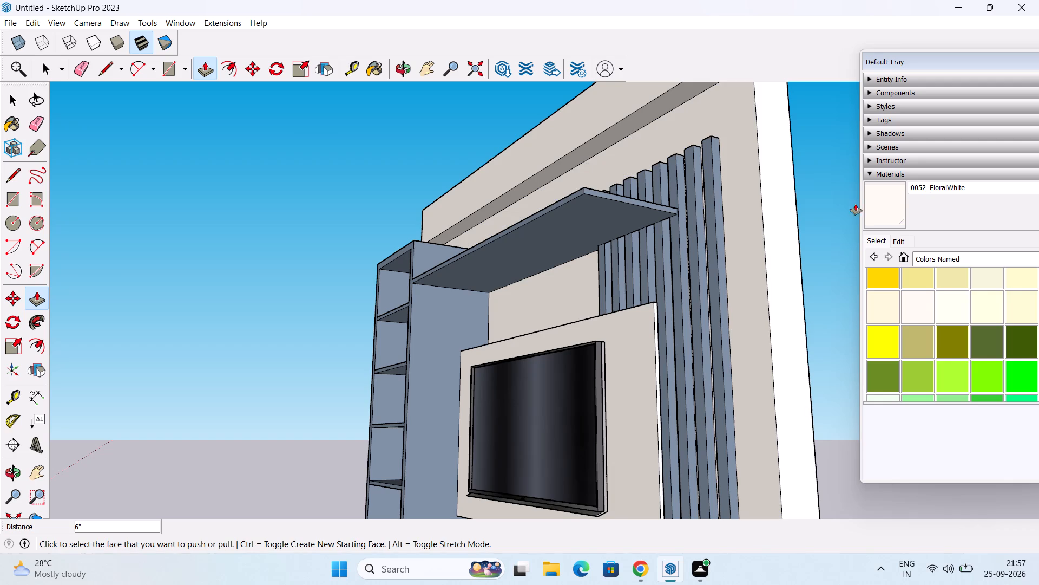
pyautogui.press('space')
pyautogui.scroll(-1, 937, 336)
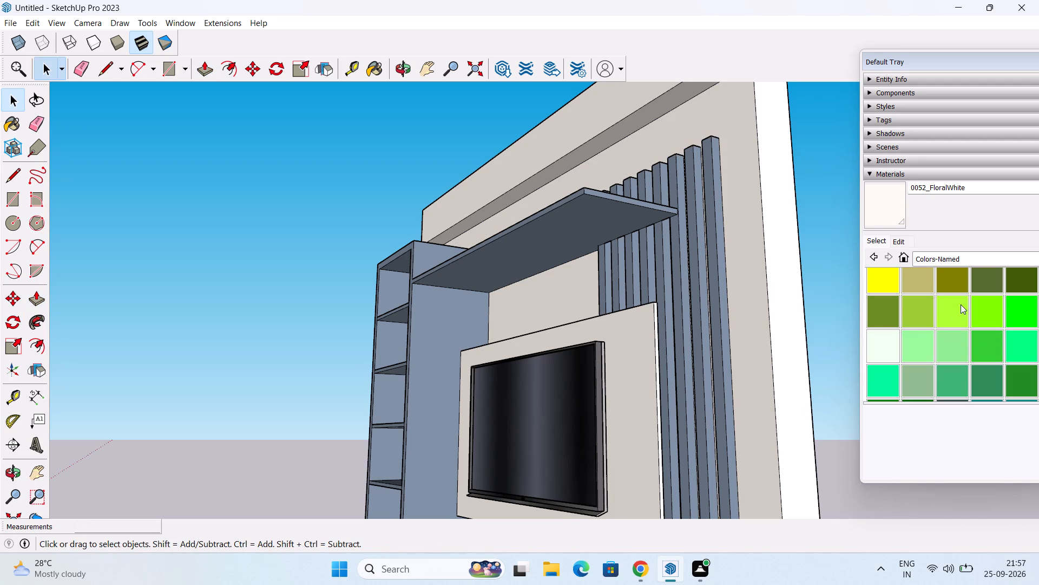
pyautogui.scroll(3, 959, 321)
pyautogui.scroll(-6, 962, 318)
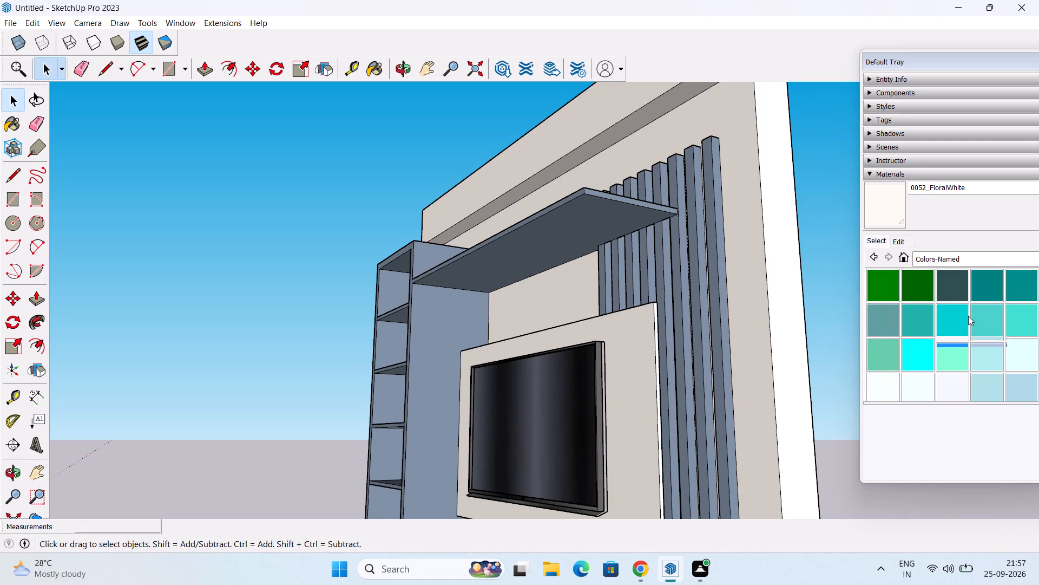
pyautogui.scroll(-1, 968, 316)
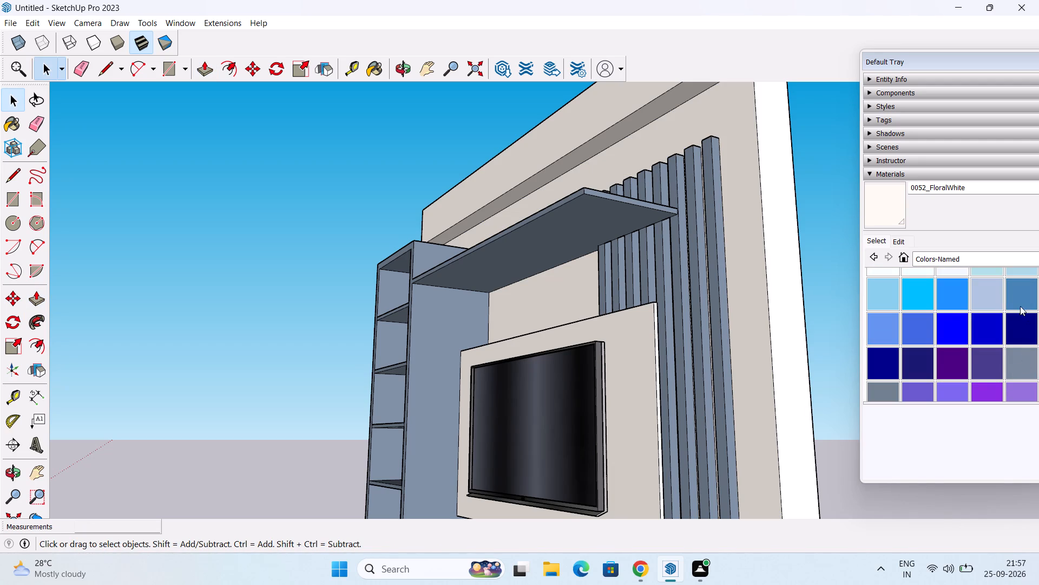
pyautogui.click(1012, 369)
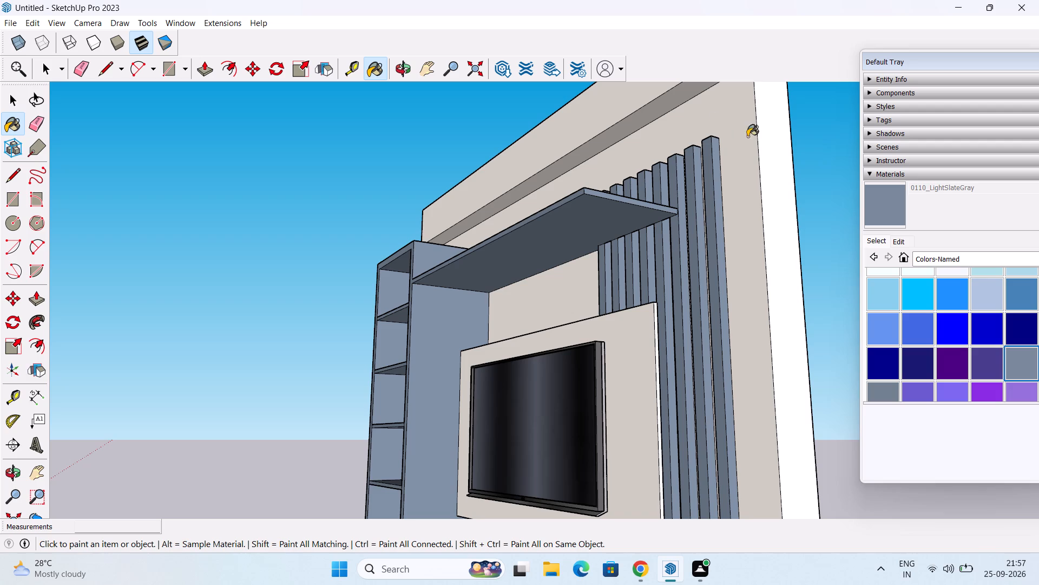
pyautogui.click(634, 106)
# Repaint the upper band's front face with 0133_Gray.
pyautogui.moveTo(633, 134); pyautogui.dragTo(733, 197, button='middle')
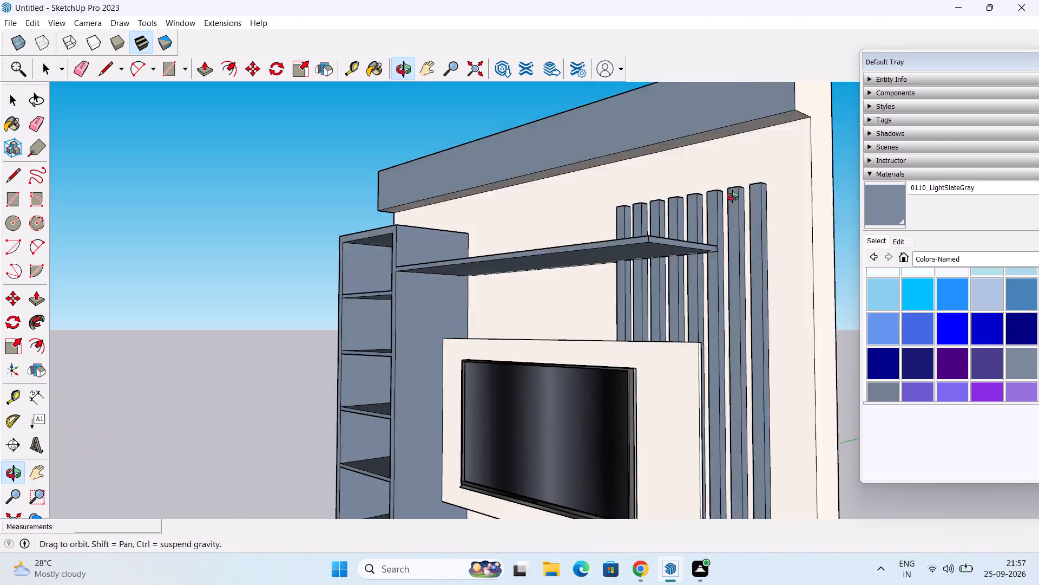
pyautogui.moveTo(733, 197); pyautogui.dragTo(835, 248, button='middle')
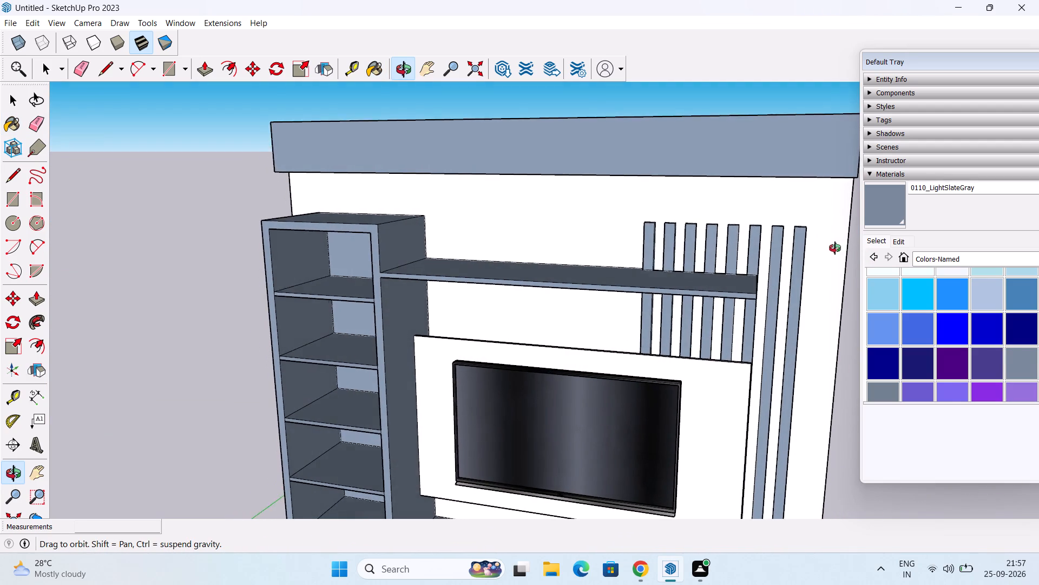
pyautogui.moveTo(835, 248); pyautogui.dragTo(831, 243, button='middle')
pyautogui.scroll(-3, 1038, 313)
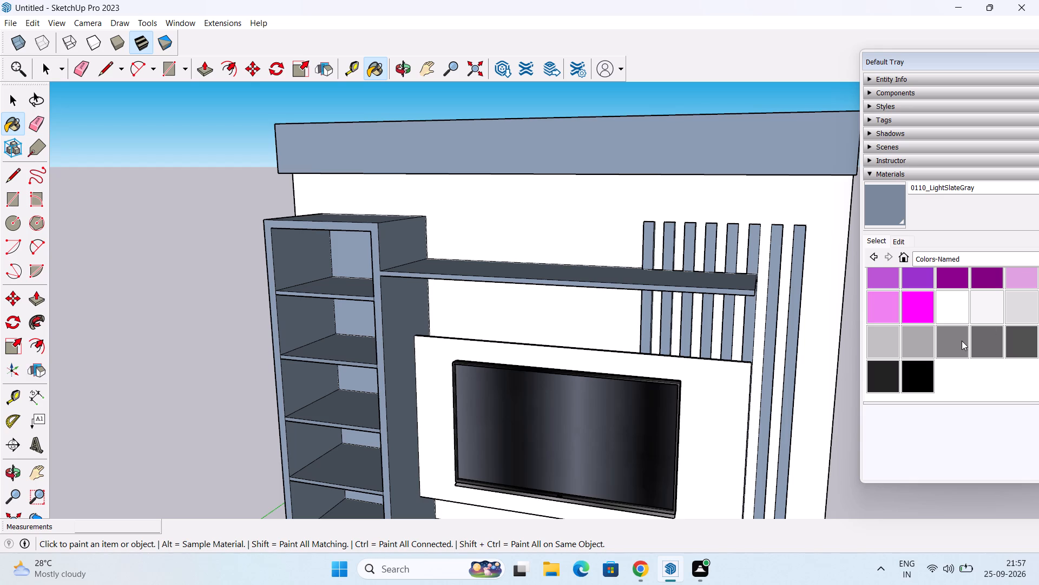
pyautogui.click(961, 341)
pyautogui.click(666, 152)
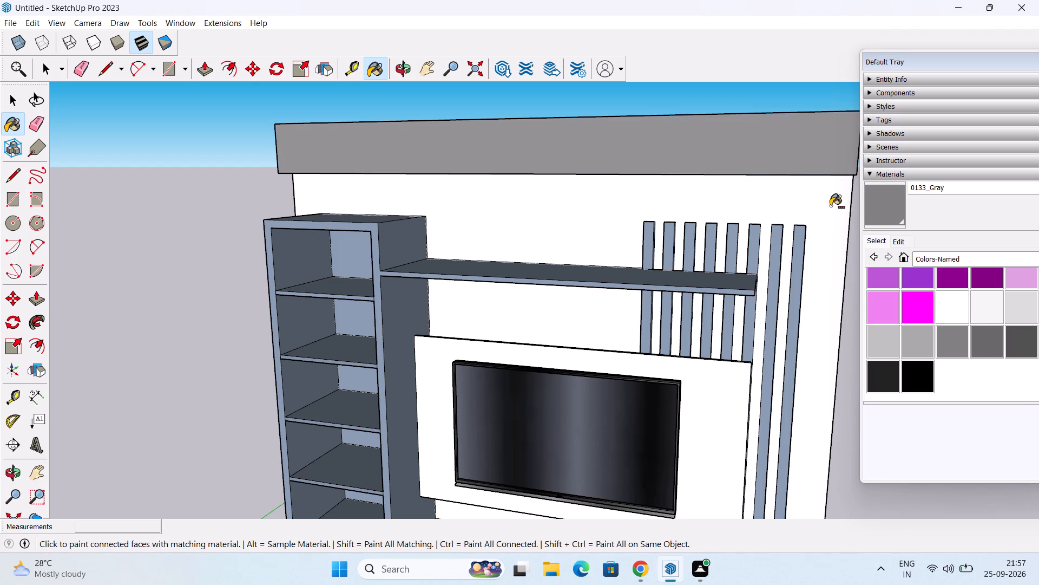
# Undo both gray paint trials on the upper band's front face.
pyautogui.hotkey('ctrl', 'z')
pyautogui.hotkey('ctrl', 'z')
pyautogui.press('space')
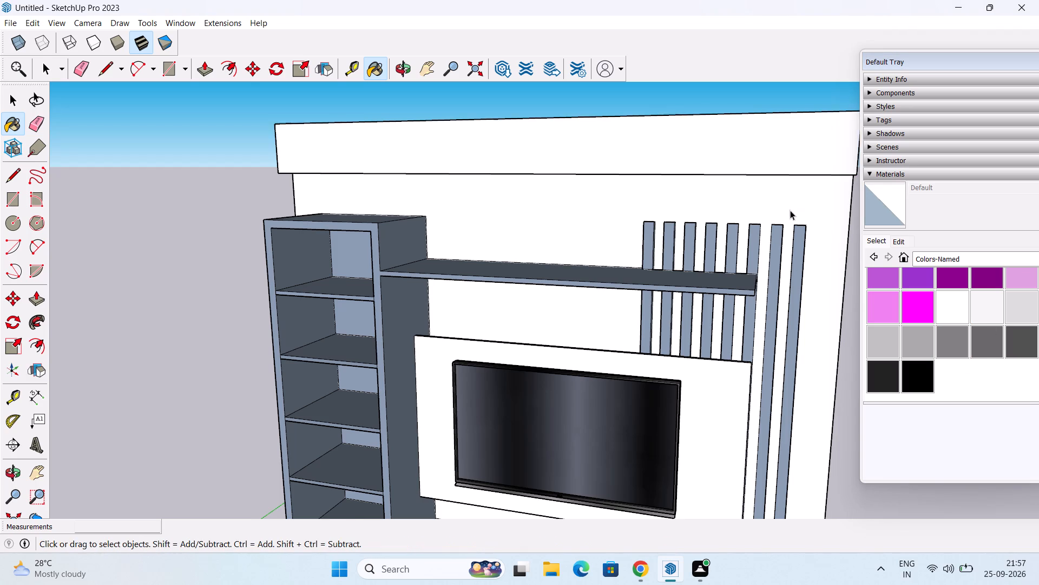
# Examine the TV wall with its projecting upper band from the side, front and above.
pyautogui.scroll(-1, 790, 210)
pyautogui.moveTo(790, 210); pyautogui.dragTo(525, 257, button='middle')
pyautogui.scroll(-1, 745, 235)
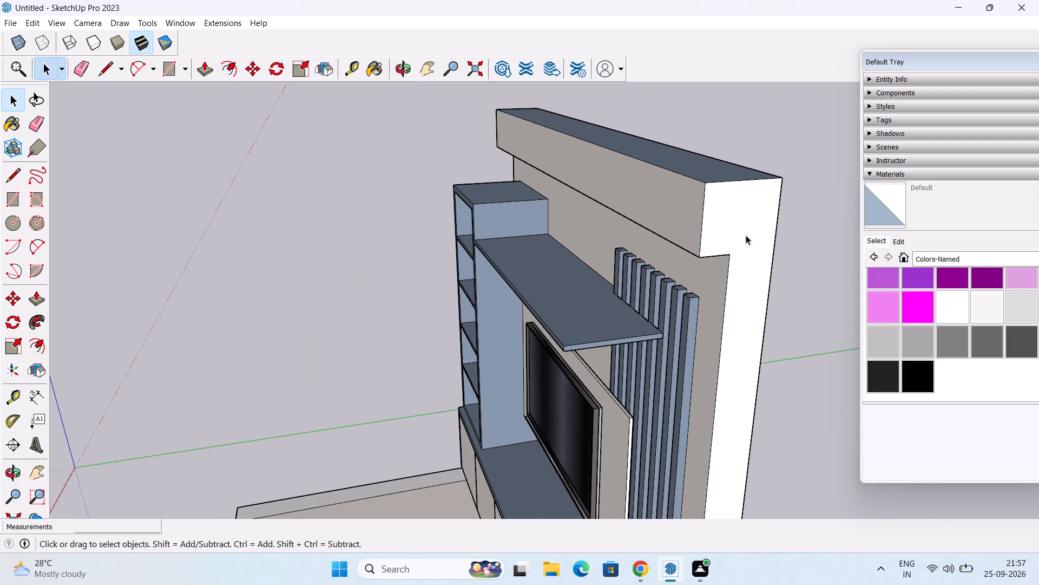
pyautogui.scroll(-1, 753, 232)
pyautogui.moveTo(764, 216); pyautogui.dragTo(844, 212, button='middle')
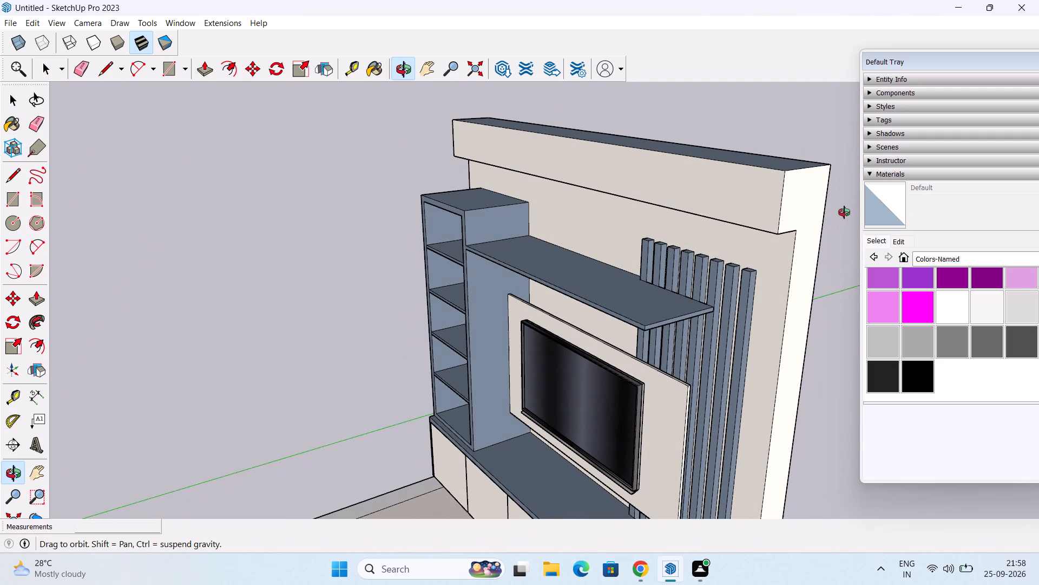
pyautogui.moveTo(844, 212); pyautogui.dragTo(830, 219, button='middle')
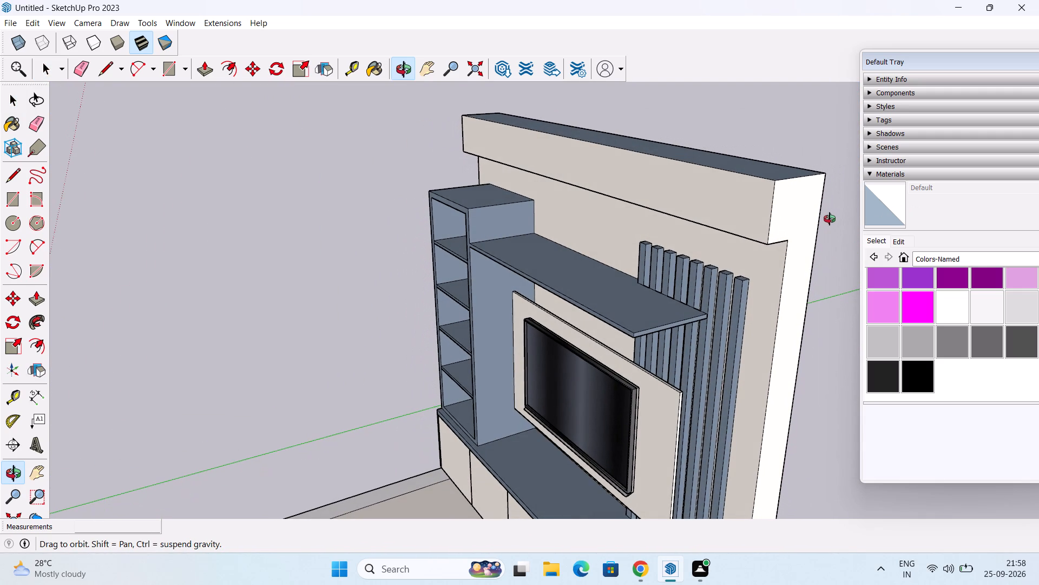
pyautogui.moveTo(830, 219); pyautogui.dragTo(867, 197, button='middle')
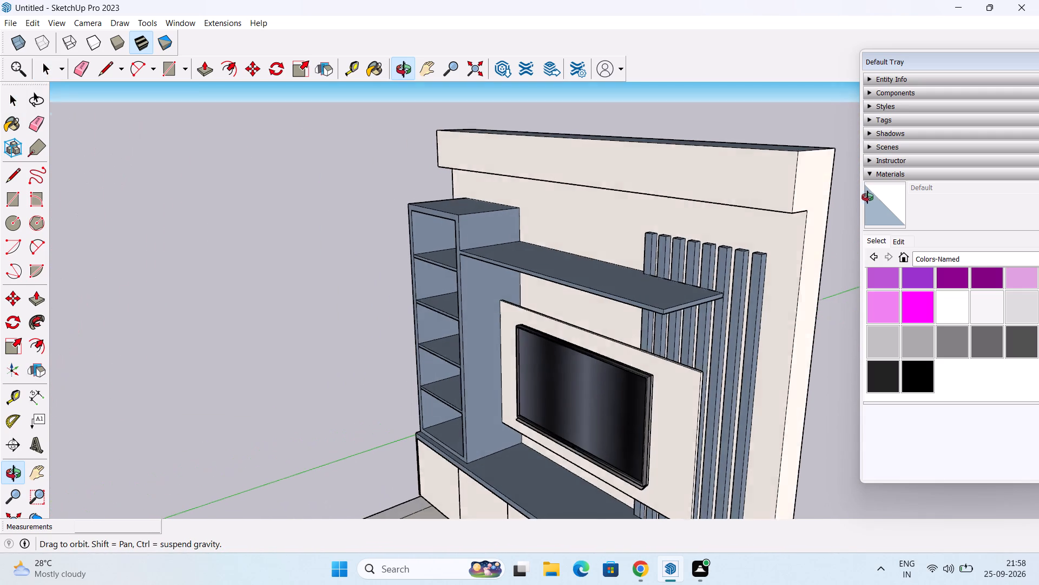
pyautogui.moveTo(867, 197); pyautogui.dragTo(865, 198, button='middle')
pyautogui.scroll(-4, 747, 231)
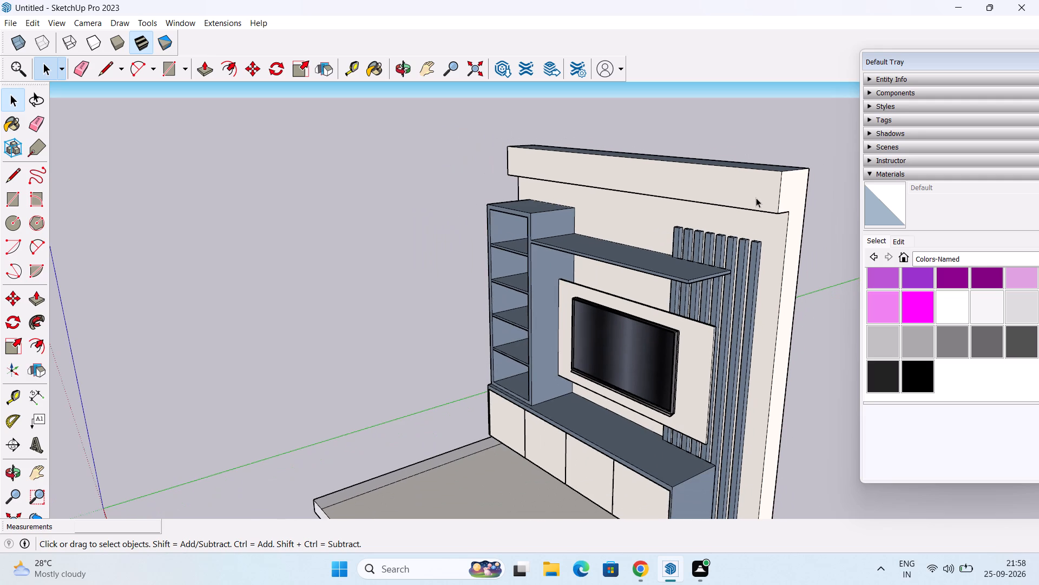
pyautogui.moveTo(722, 255); pyautogui.dragTo(773, 295, button='middle')
pyautogui.keyDown('shift'); pyautogui.moveTo(753, 305); pyautogui.dragTo(718, 227, button='middle'); pyautogui.keyUp('shift')
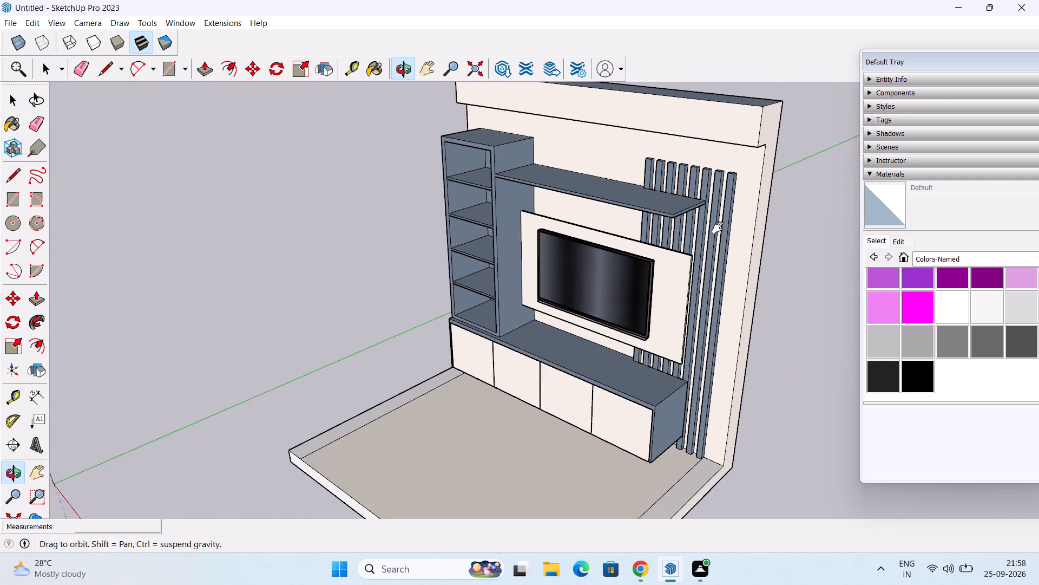
pyautogui.keyDown('shift'); pyautogui.moveTo(718, 227); pyautogui.dragTo(701, 207, button='middle'); pyautogui.keyUp('shift')
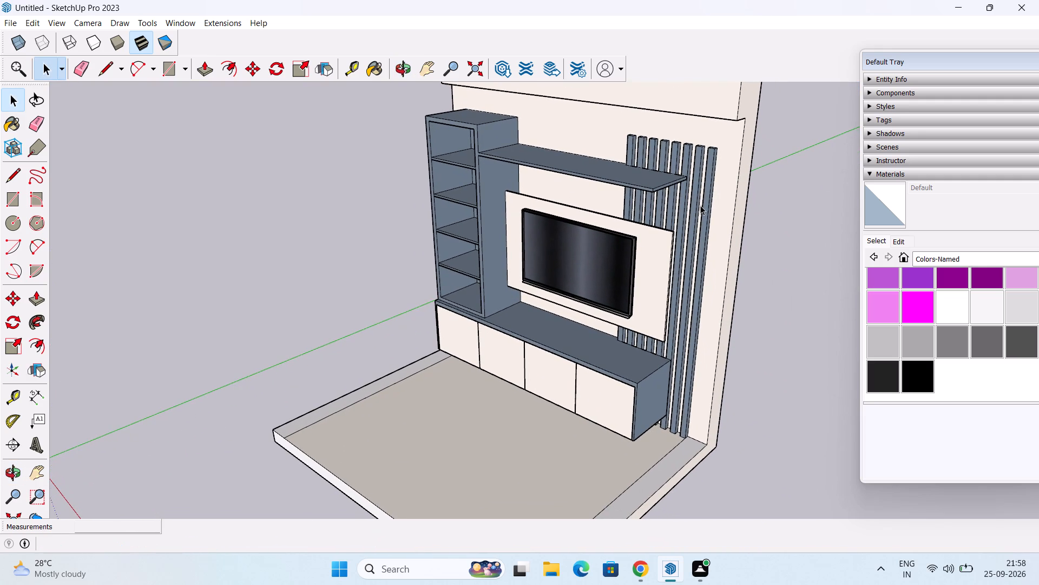
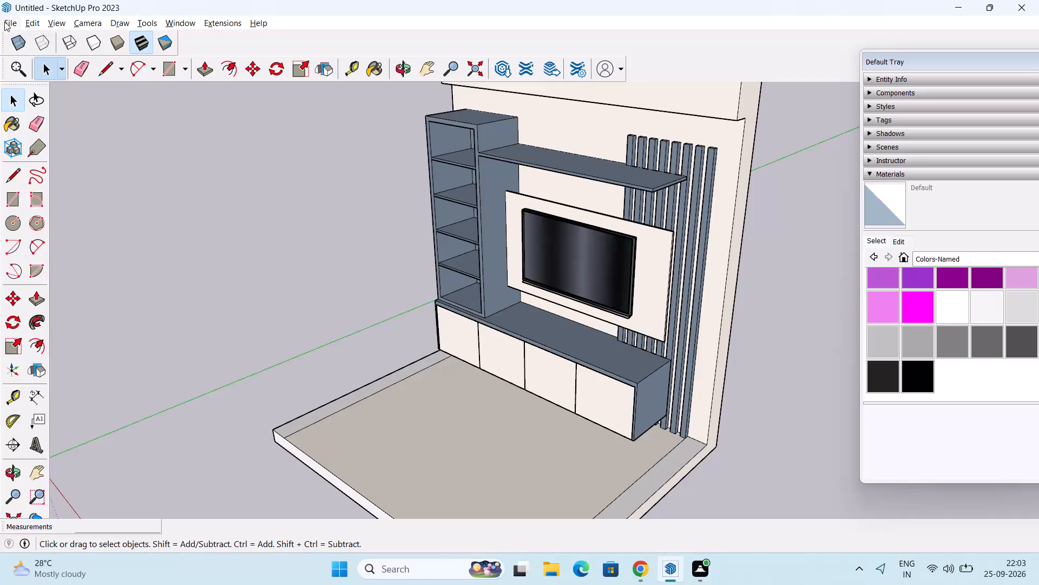
# Import the CHAU+CAY+MINI plant model from Downloads and place it on the floor in front of the cabinet.
pyautogui.click(4, 23)
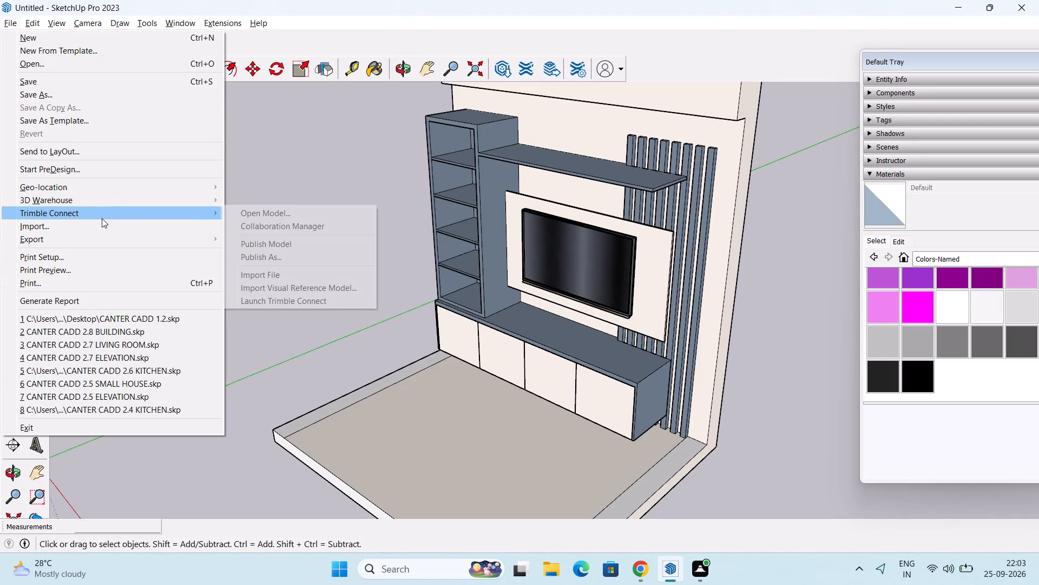
pyautogui.click(101, 224)
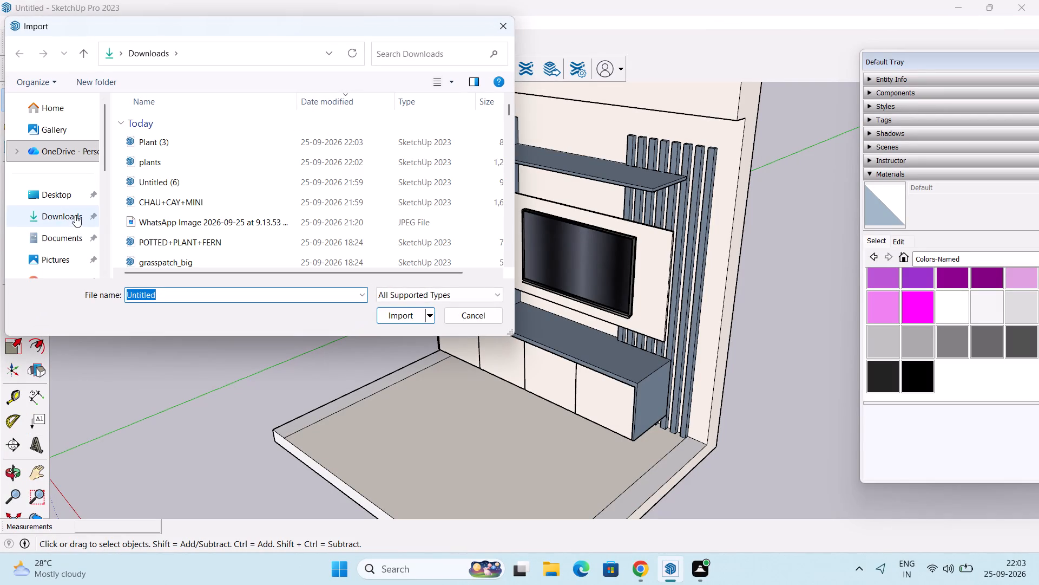
pyautogui.click(52, 206)
pyautogui.scroll(-3, 180, 198)
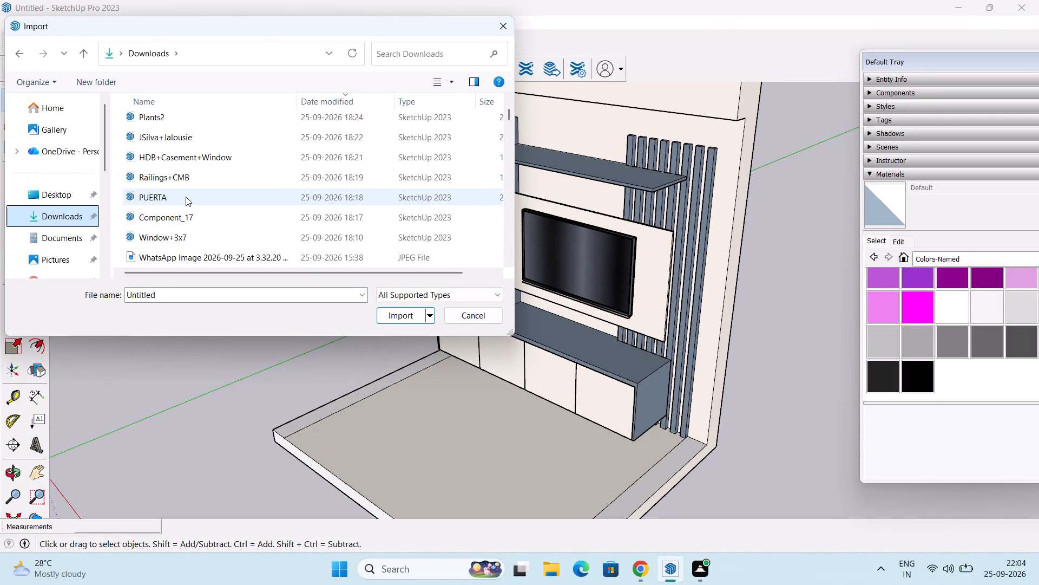
pyautogui.scroll(-1, 186, 197)
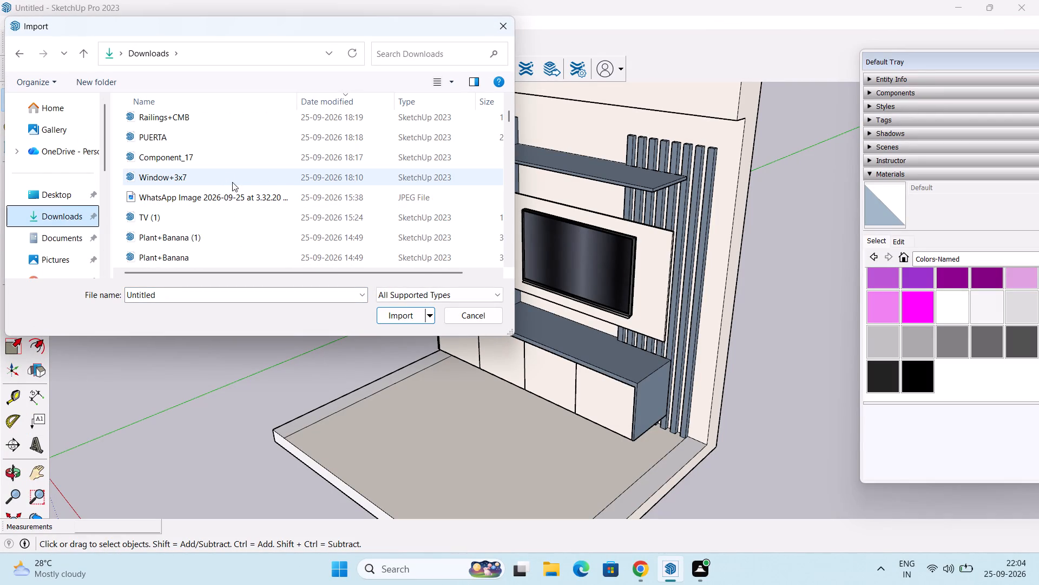
pyautogui.scroll(5, 236, 184)
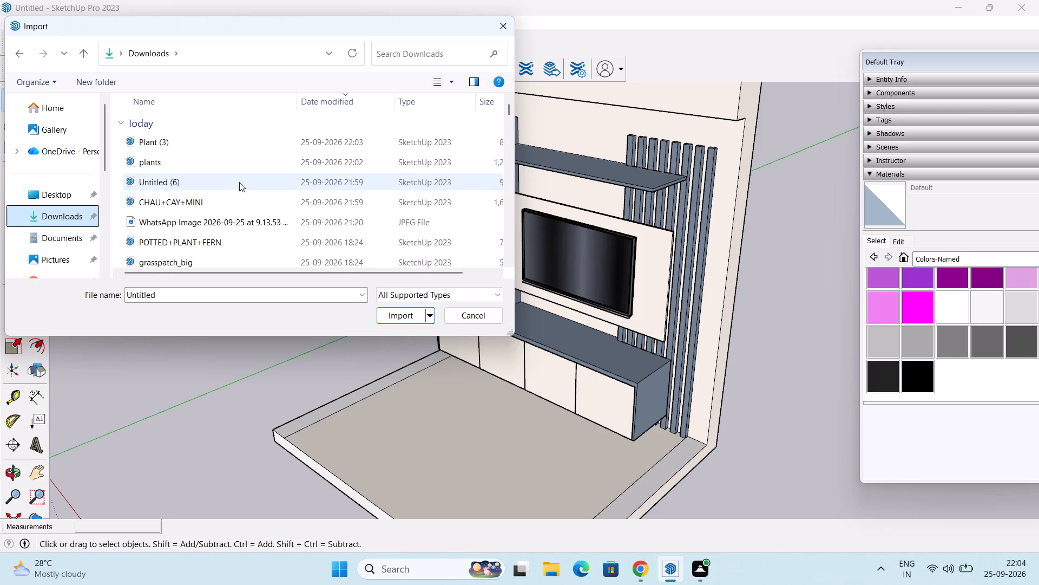
pyautogui.click(201, 202)
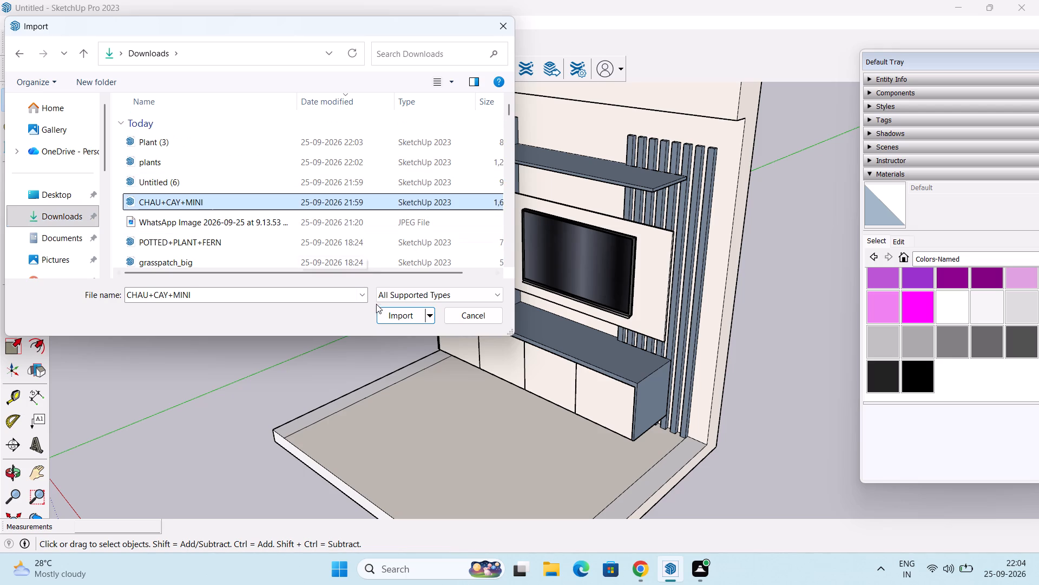
pyautogui.click(390, 319)
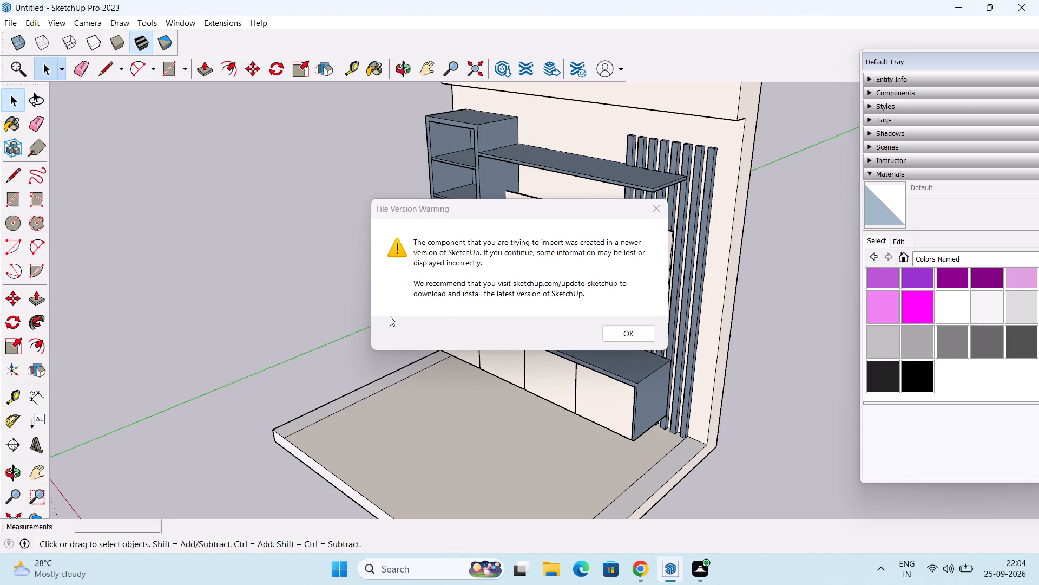
pyautogui.click(622, 334)
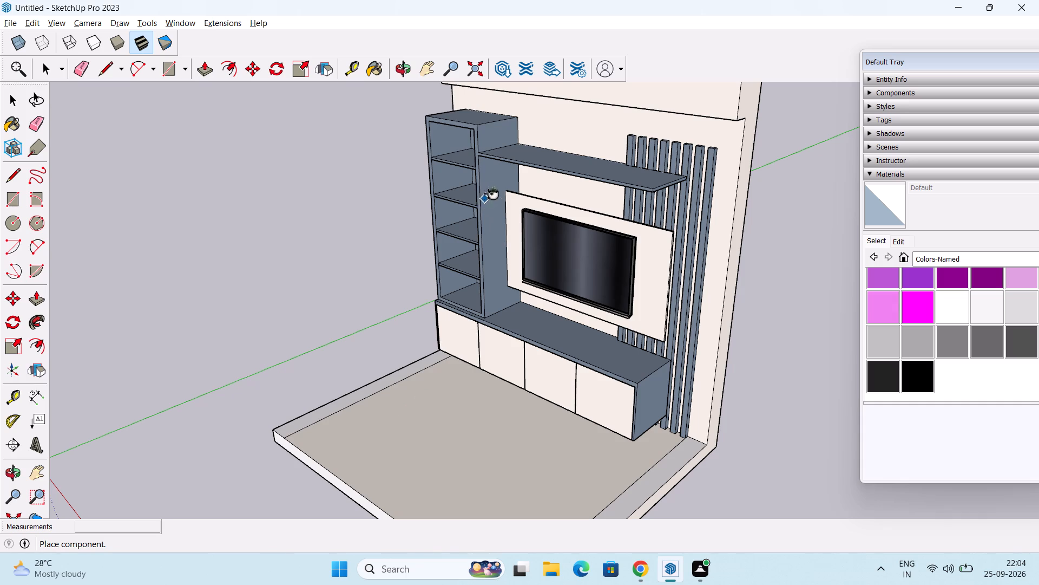
pyautogui.click(380, 427)
# Enlarge the potted plant in all three directions, scaling about 1.14 along blue and green, with a further stretch in height.
pyautogui.scroll(6, 415, 433)
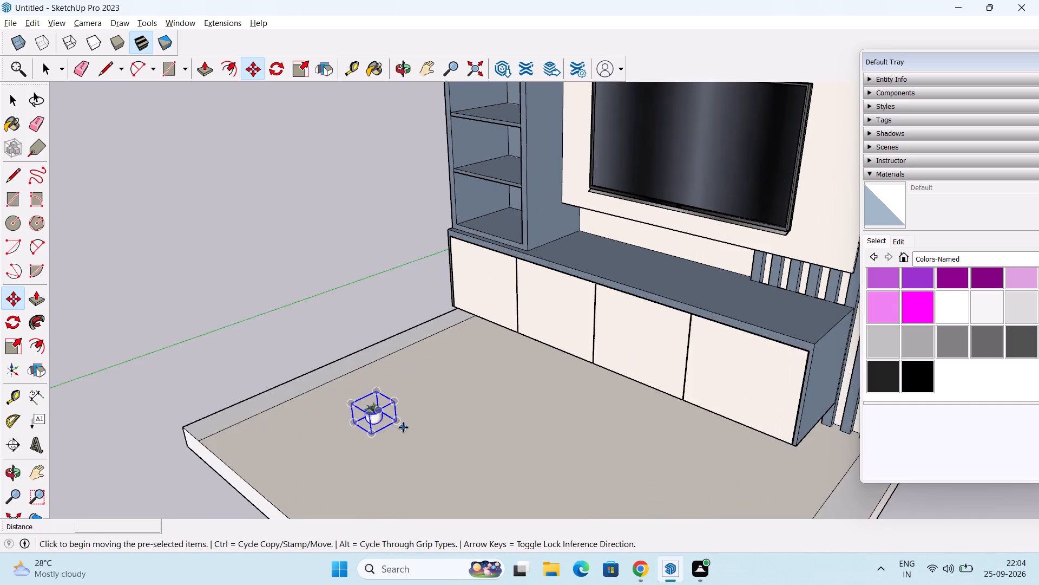
pyautogui.scroll(13, 403, 427)
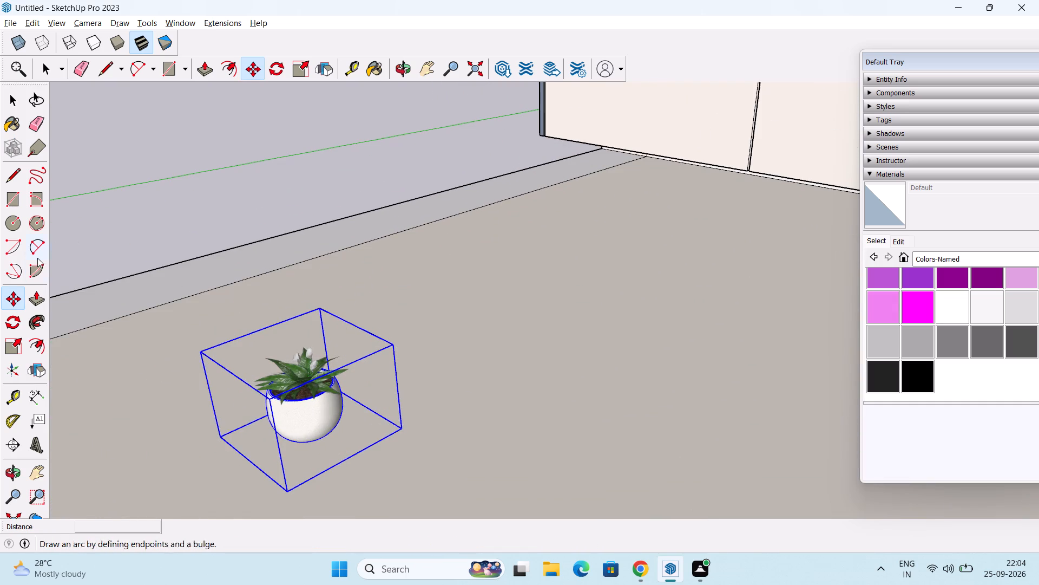
pyautogui.click(17, 352)
pyautogui.moveTo(301, 348); pyautogui.dragTo(304, 330)
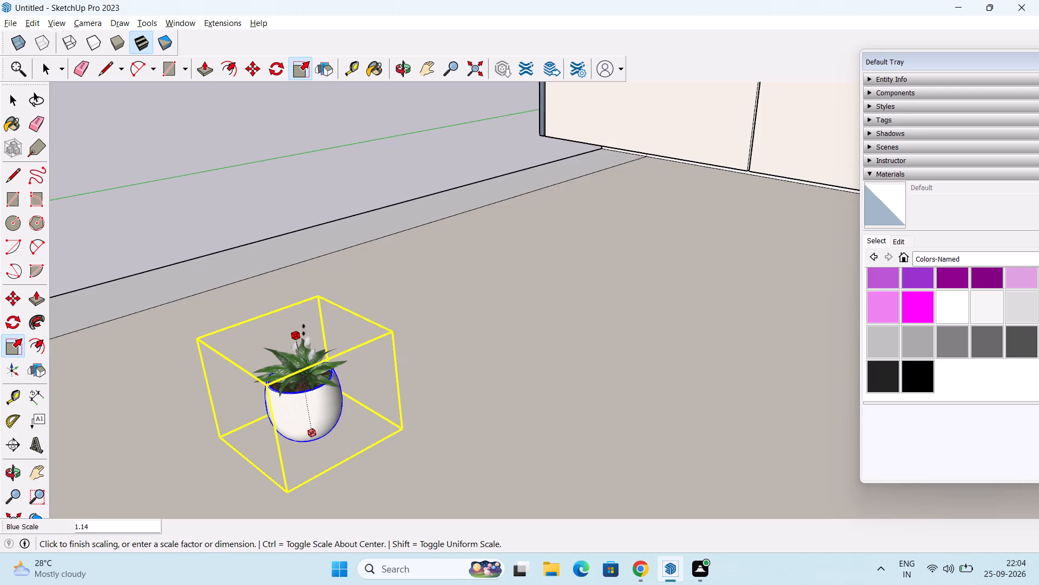
pyautogui.moveTo(304, 330); pyautogui.dragTo(313, 268)
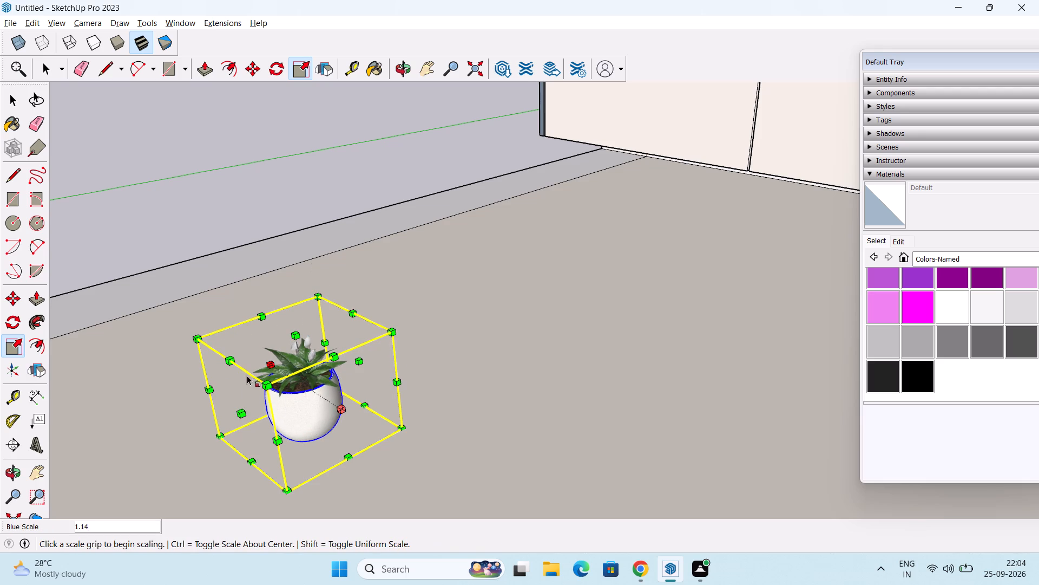
pyautogui.moveTo(238, 412); pyautogui.dragTo(221, 420)
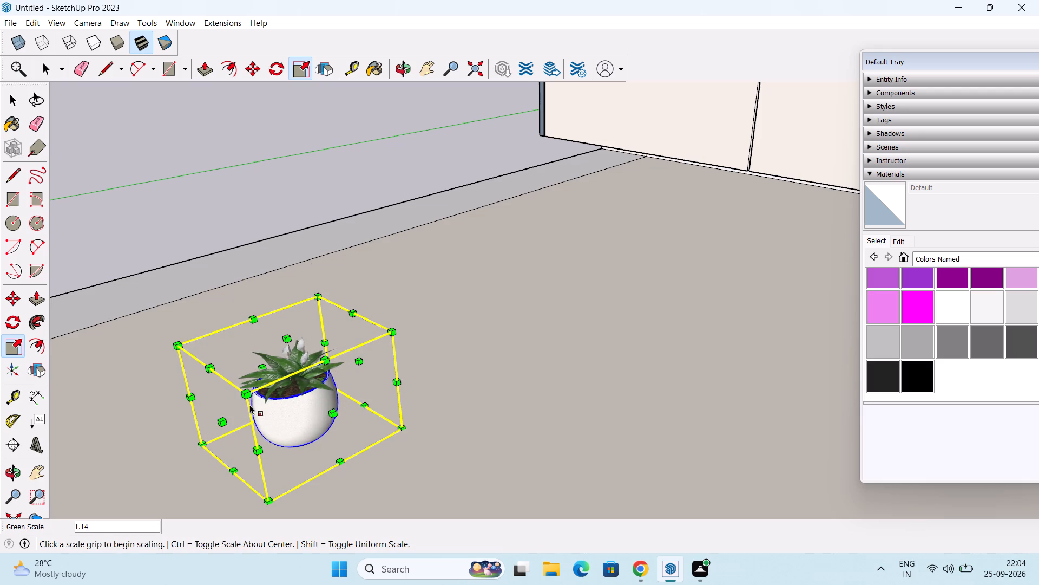
pyautogui.moveTo(335, 412); pyautogui.dragTo(357, 431)
pyautogui.moveTo(299, 340); pyautogui.dragTo(304, 308)
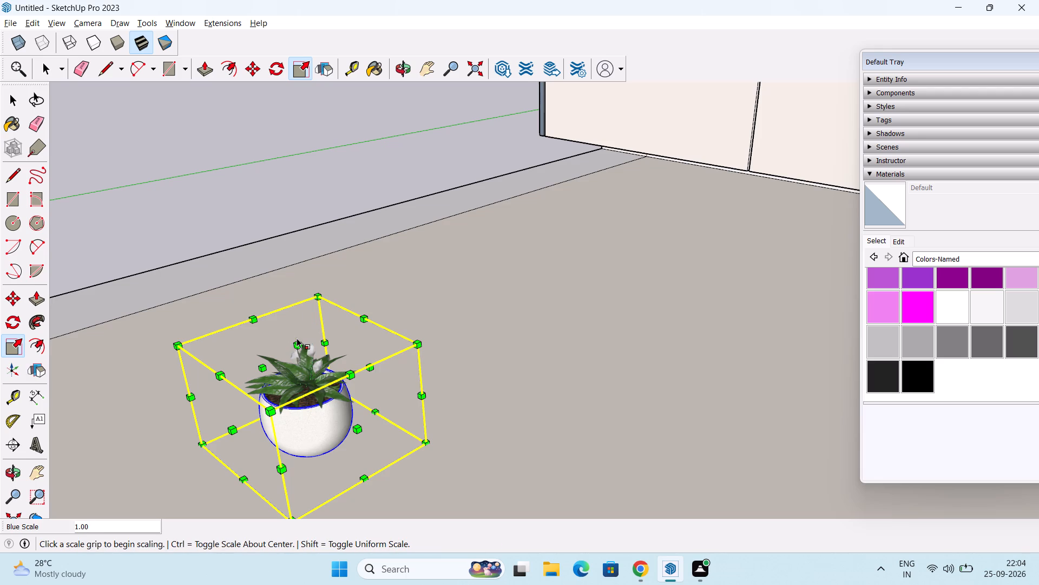
pyautogui.moveTo(298, 346); pyautogui.dragTo(299, 328)
pyautogui.press('space')
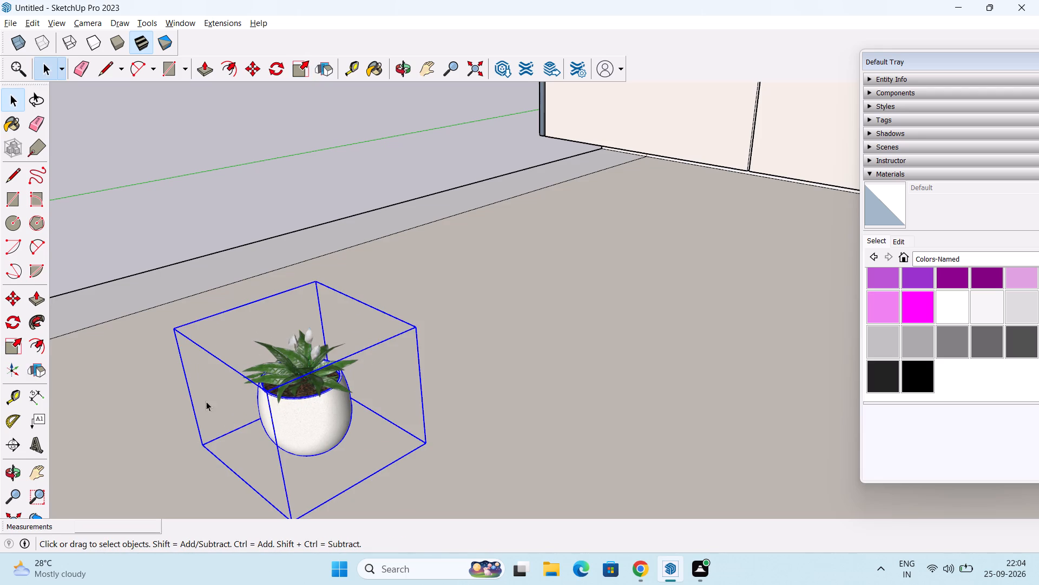
# Move the potted plant from the floor onto the shelf of the tall unit's top compartment.
pyautogui.moveTo(131, 320); pyautogui.dragTo(180, 461, button='middle')
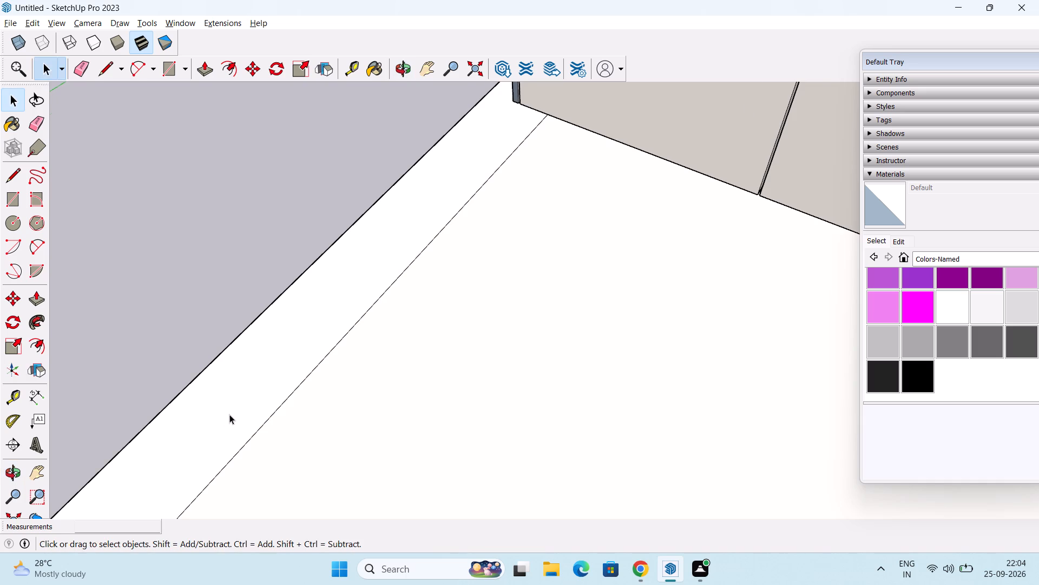
pyautogui.scroll(-2, 230, 414)
pyautogui.keyDown('shift'); pyautogui.moveTo(252, 404); pyautogui.dragTo(304, 253, button='middle'); pyautogui.keyUp('shift')
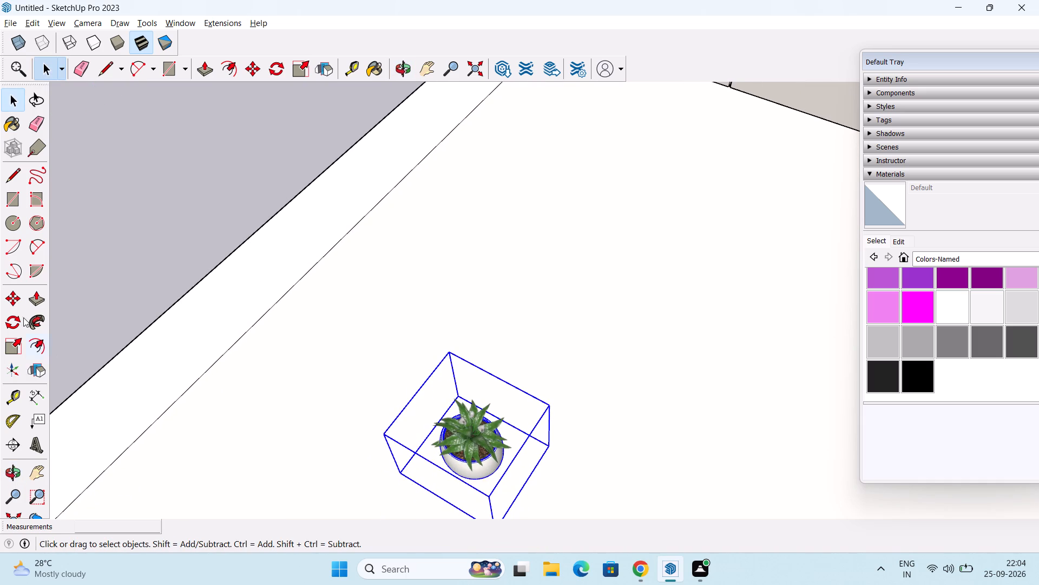
pyautogui.click(11, 295)
pyautogui.moveTo(675, 461); pyautogui.dragTo(449, 388, button='middle')
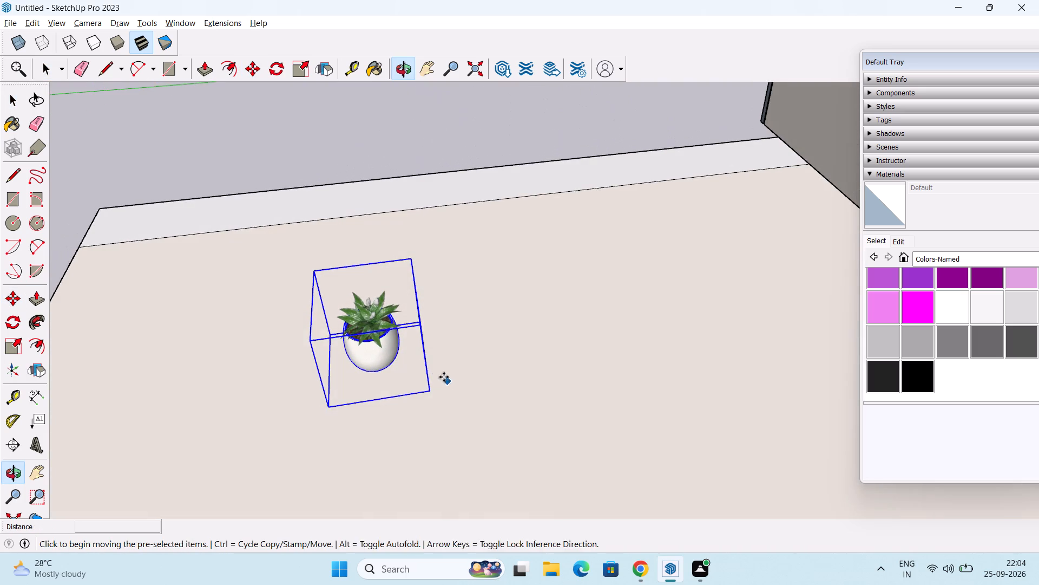
pyautogui.click(384, 373)
pyautogui.scroll(-2, 567, 311)
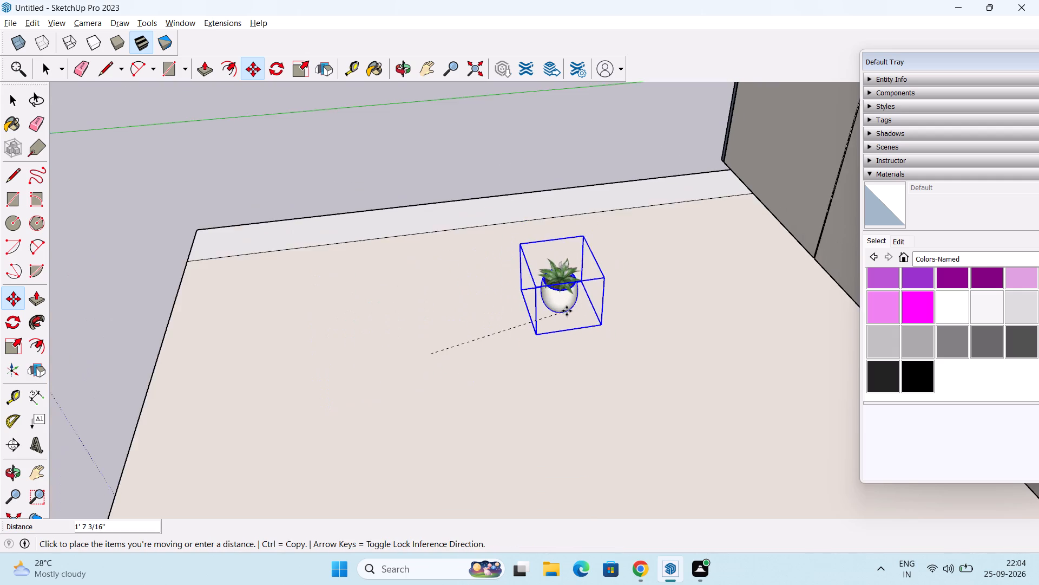
pyautogui.scroll(-8, 567, 311)
pyautogui.moveTo(567, 311); pyautogui.dragTo(396, 387, button='middle')
pyautogui.scroll(-7, 459, 339)
pyautogui.keyDown('shift'); pyautogui.moveTo(480, 319); pyautogui.dragTo(535, 443, button='middle'); pyautogui.keyUp('shift')
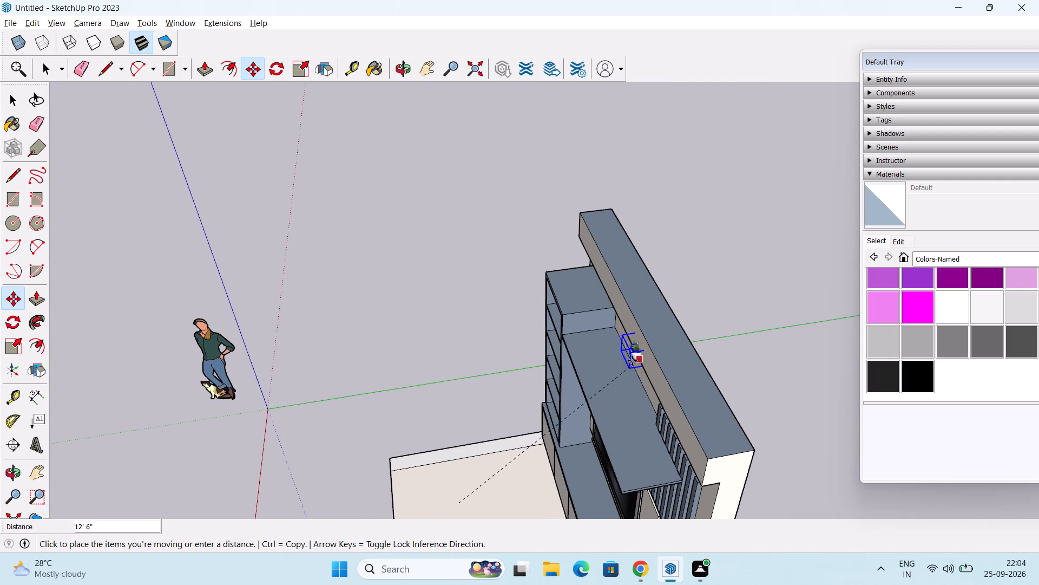
pyautogui.scroll(14, 621, 359)
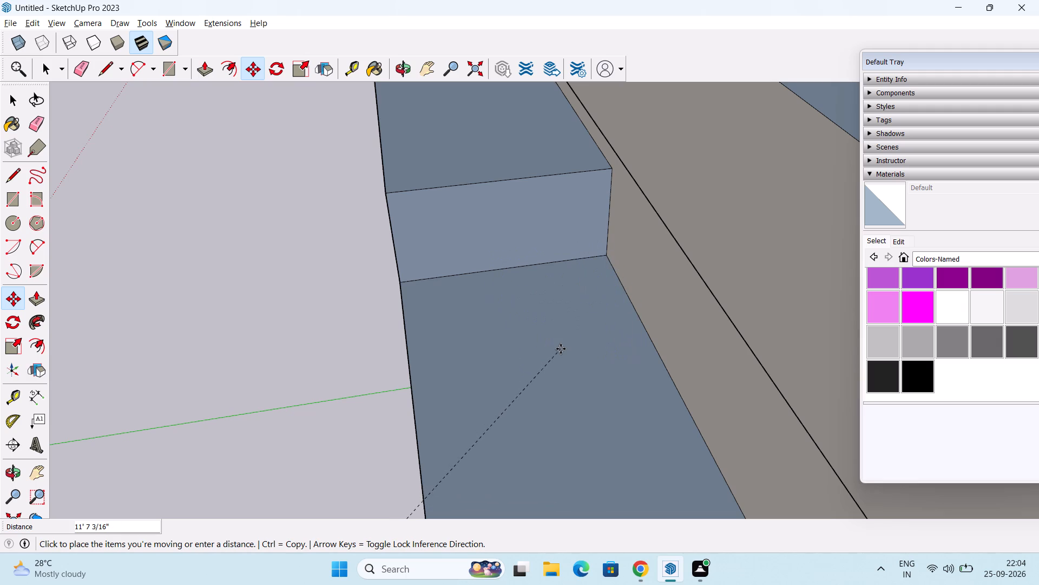
pyautogui.moveTo(561, 349); pyautogui.dragTo(810, 328, button='middle')
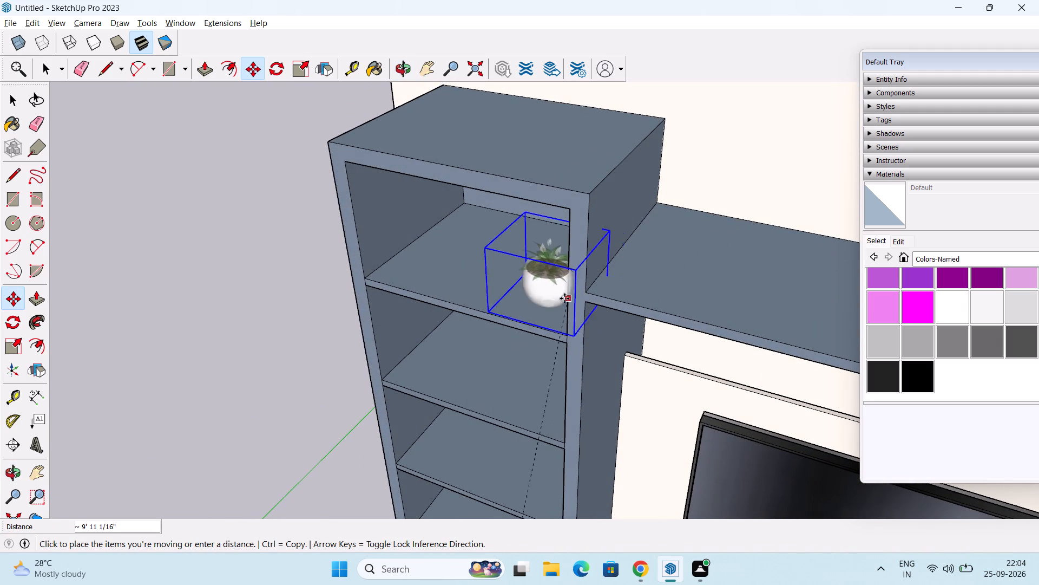
pyautogui.scroll(5, 524, 276)
pyautogui.moveTo(523, 276); pyautogui.dragTo(518, 266, button='middle')
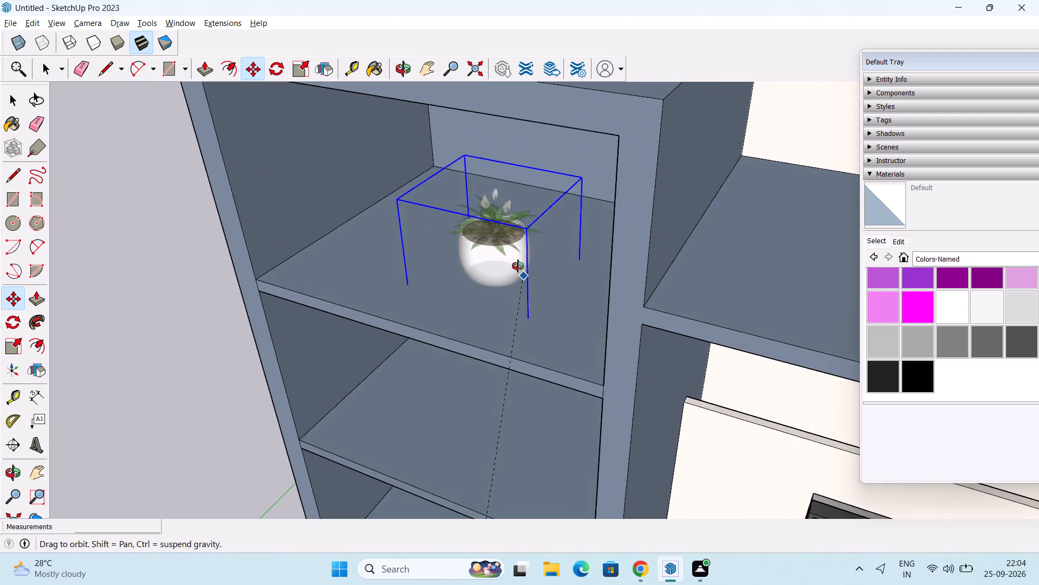
pyautogui.moveTo(518, 266); pyautogui.dragTo(528, 201, button='middle')
pyautogui.click(528, 201)
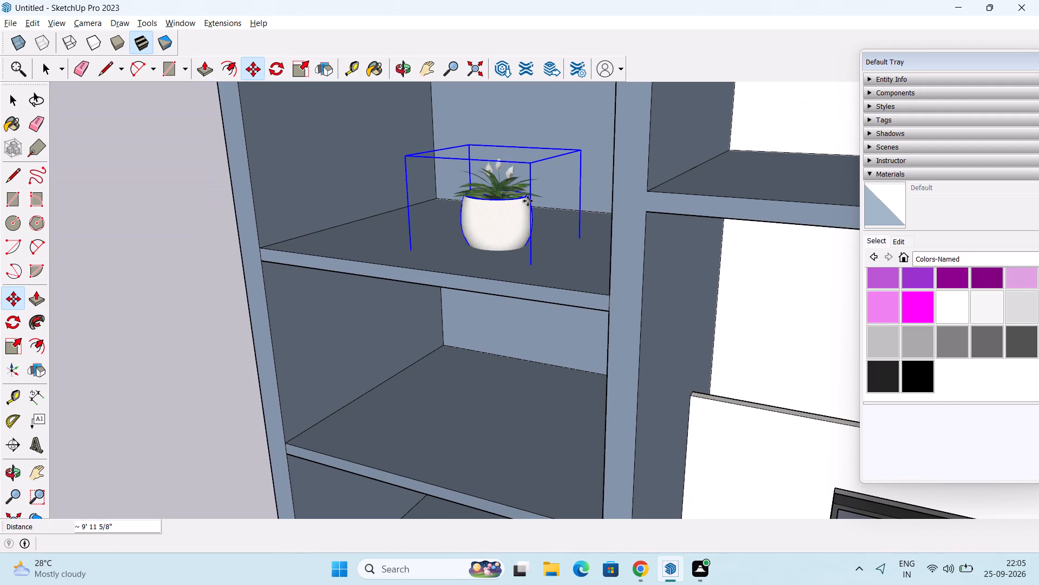
# Copy the potted plant about 2' 9" straight down onto the shelf of the tall unit's third compartment from the top.
pyautogui.click(515, 252)
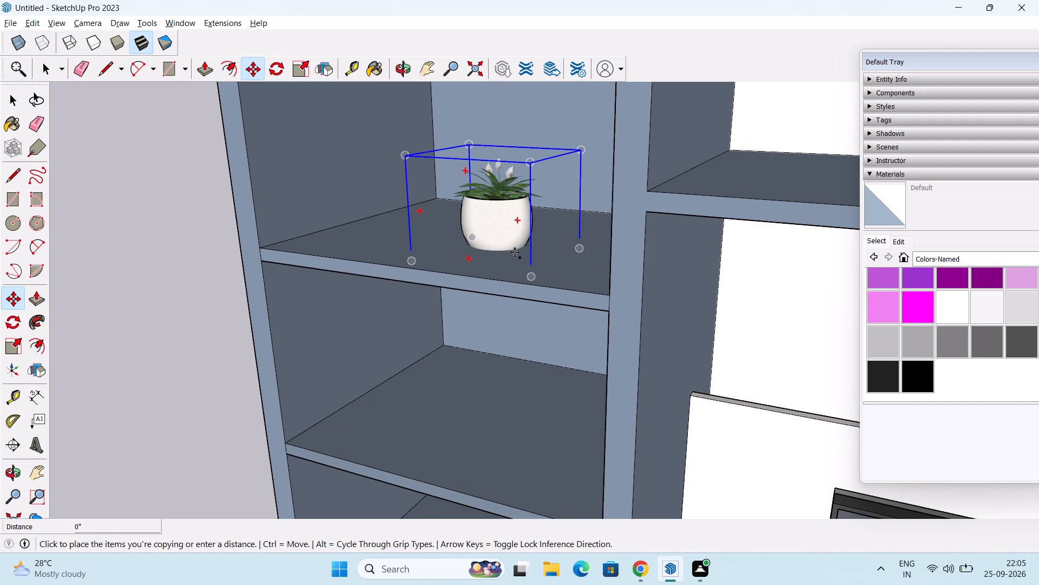
pyautogui.click(515, 252)
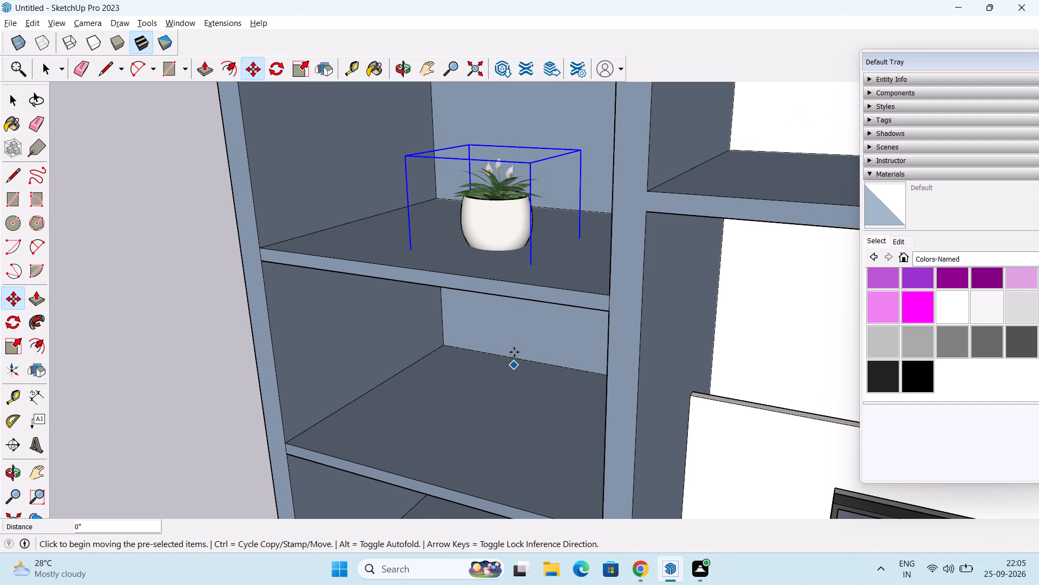
pyautogui.click(512, 251)
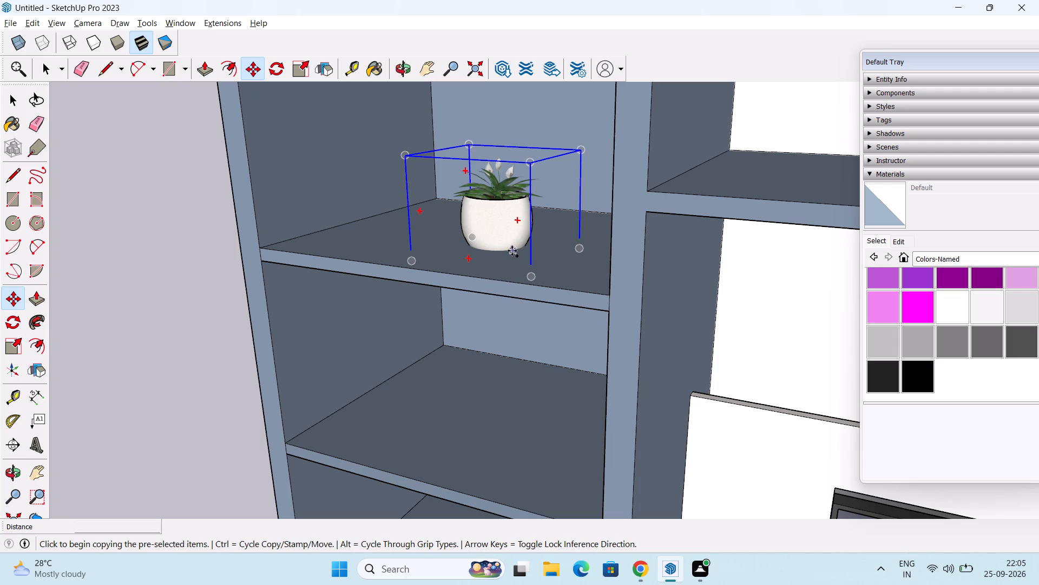
pyautogui.scroll(-3, 503, 399)
pyautogui.keyDown('shift'); pyautogui.moveTo(503, 419); pyautogui.dragTo(550, 345, button='middle'); pyautogui.keyUp('shift')
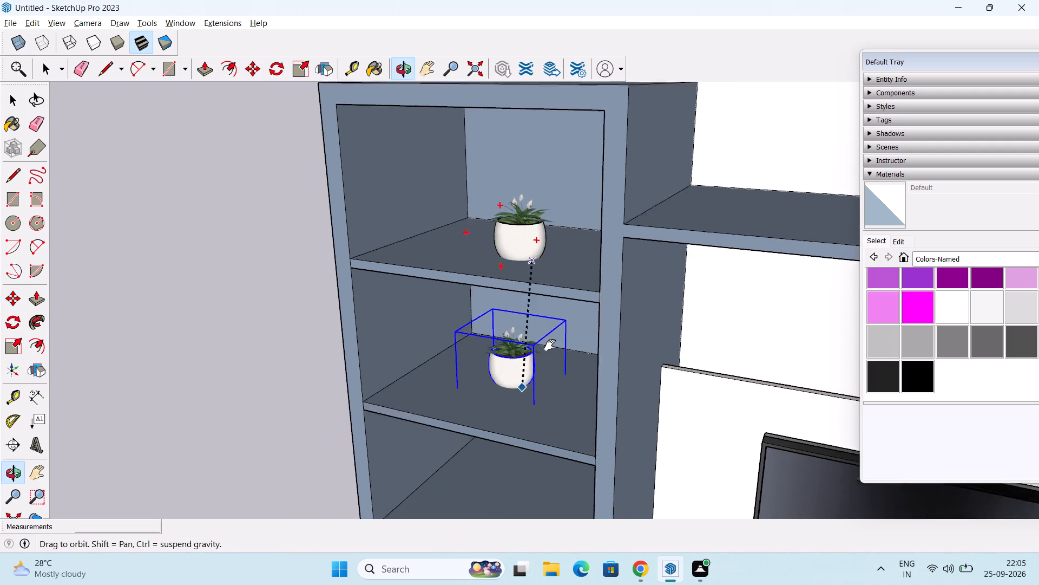
pyautogui.keyDown('shift'); pyautogui.moveTo(550, 345); pyautogui.dragTo(659, 219, button='middle'); pyautogui.keyUp('shift')
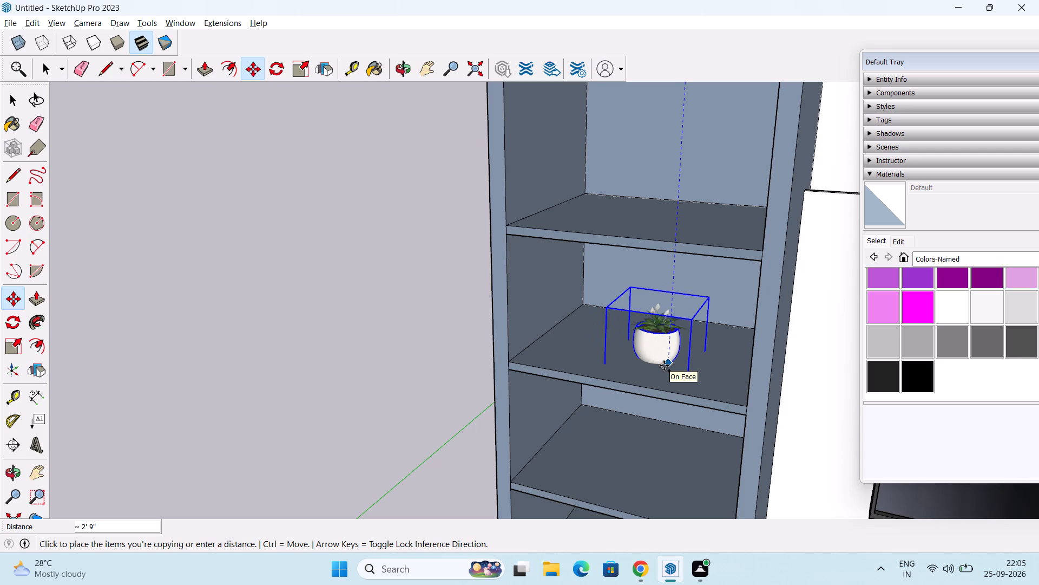
pyautogui.click(664, 366)
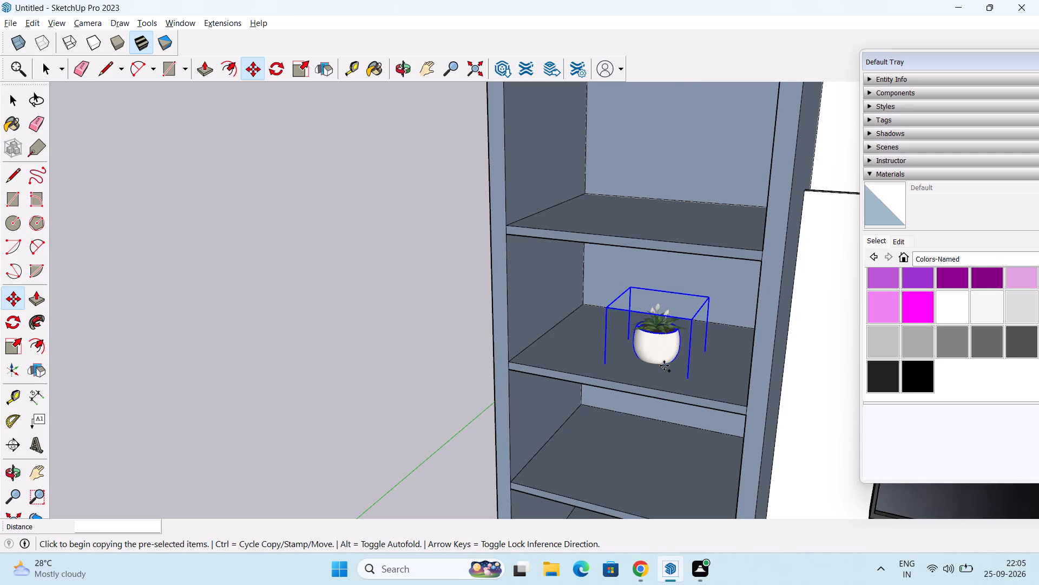
# Copy the third compartment's plant about 2' 10 1/4" straight down into the tall unit's bottom compartment and clear the selection.
pyautogui.click(664, 366)
pyautogui.scroll(-3, 653, 450)
pyautogui.keyDown('shift'); pyautogui.moveTo(654, 450); pyautogui.dragTo(658, 443, button='middle'); pyautogui.keyUp('shift')
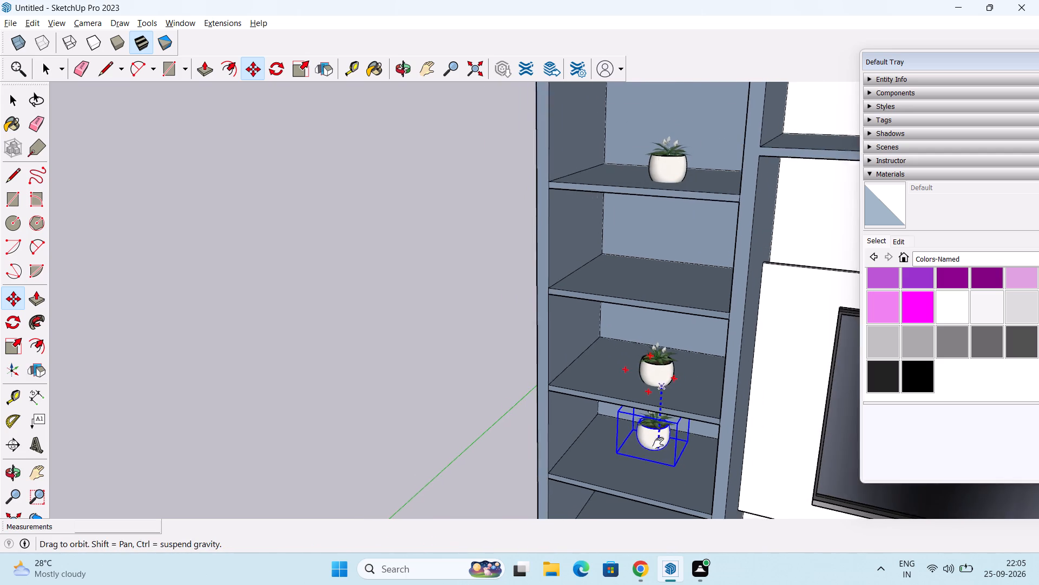
pyautogui.keyDown('shift'); pyautogui.moveTo(658, 443); pyautogui.dragTo(741, 283, button='middle'); pyautogui.keyUp('shift')
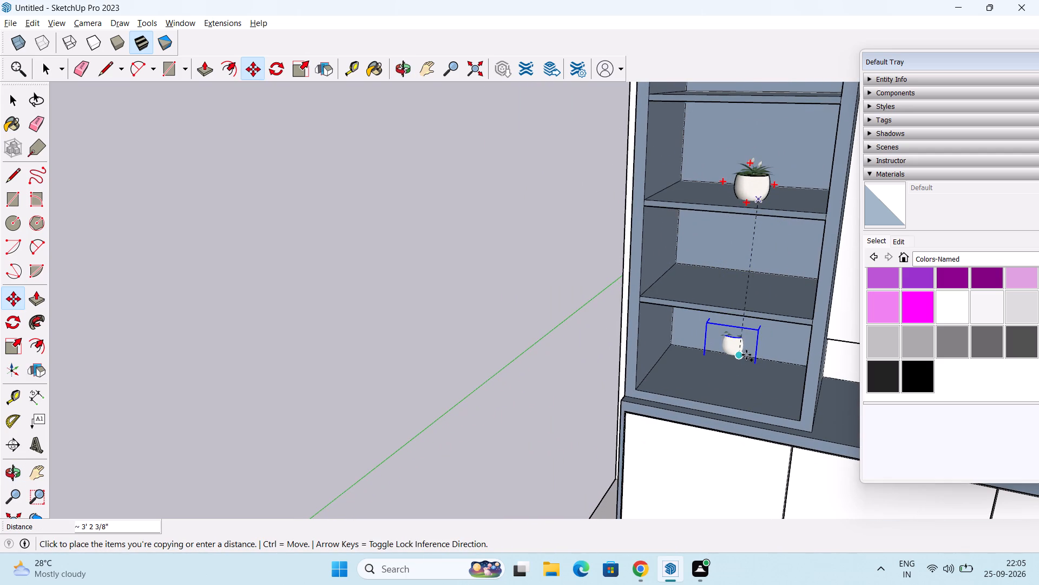
pyautogui.scroll(6, 746, 355)
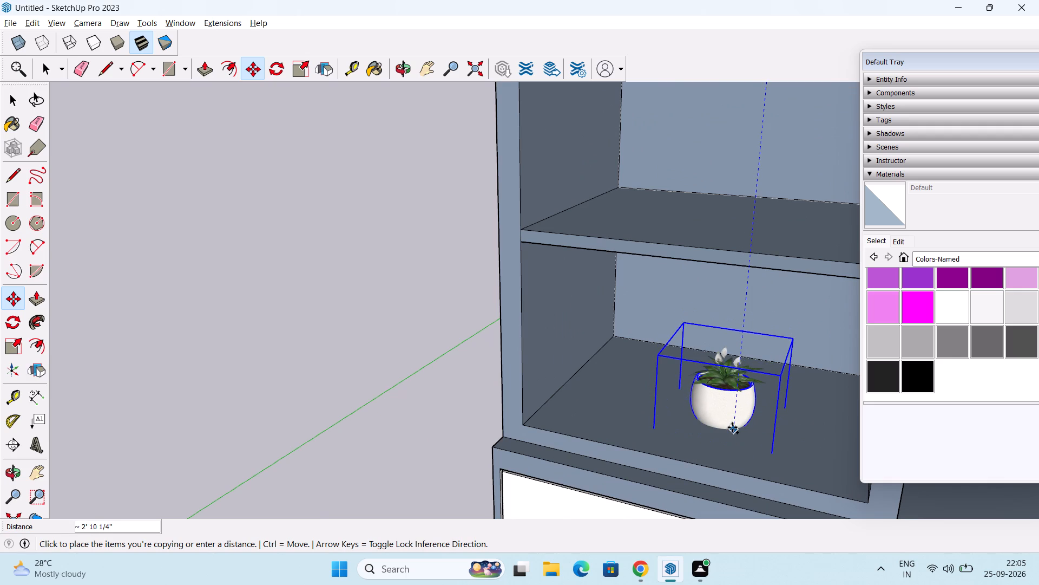
pyautogui.click(732, 427)
pyautogui.press('space')
pyautogui.click(360, 341)
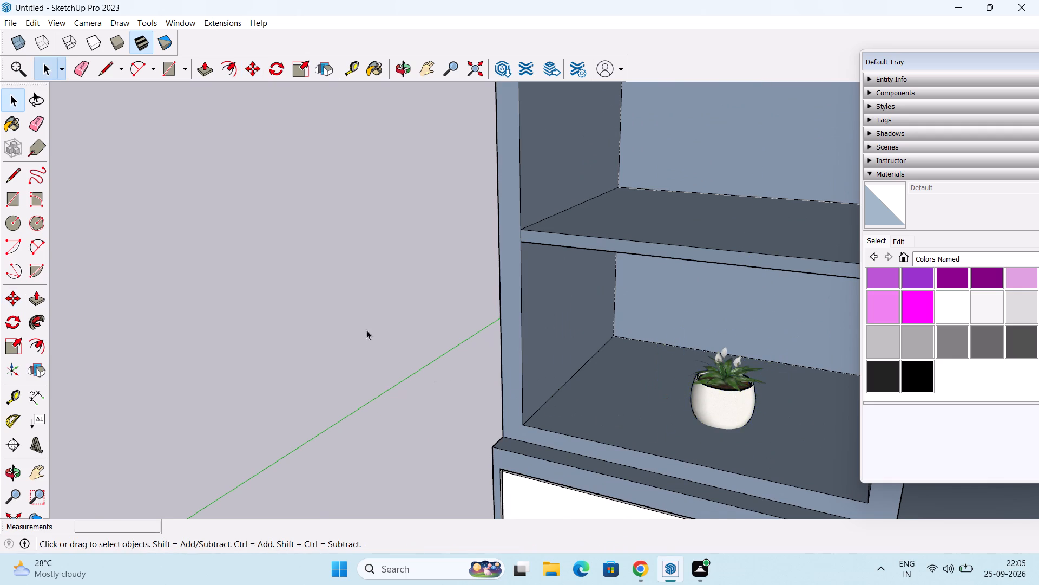
pyautogui.scroll(-6, 393, 289)
pyautogui.moveTo(409, 313); pyautogui.dragTo(574, 294, button='middle')
pyautogui.scroll(-2, 574, 294)
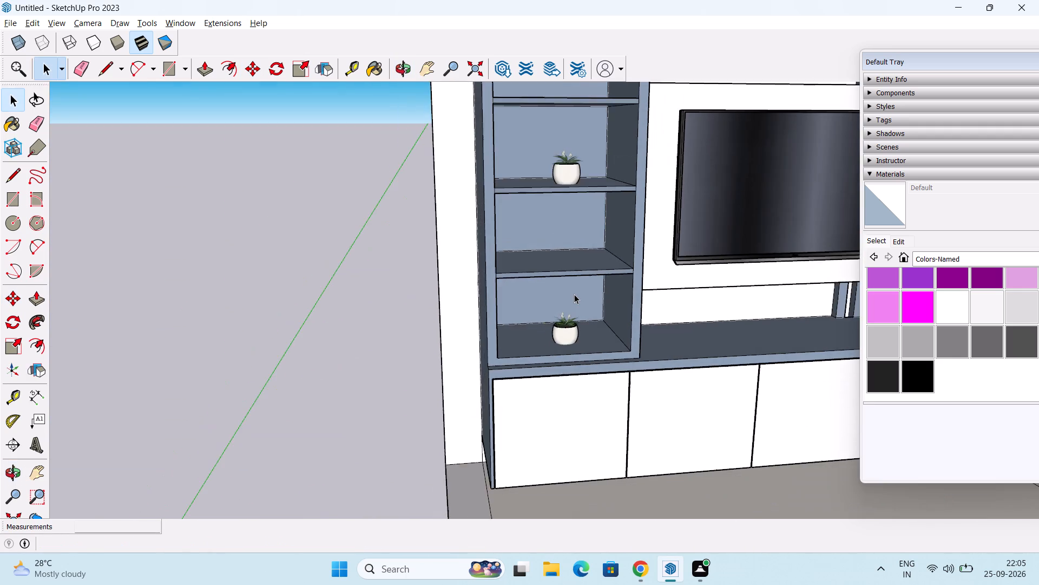
# Stretch the potted plant in the tall unit's bottom compartment upward with the Scale tool.
pyautogui.scroll(-5, 574, 294)
pyautogui.moveTo(588, 258); pyautogui.dragTo(572, 263, button='middle')
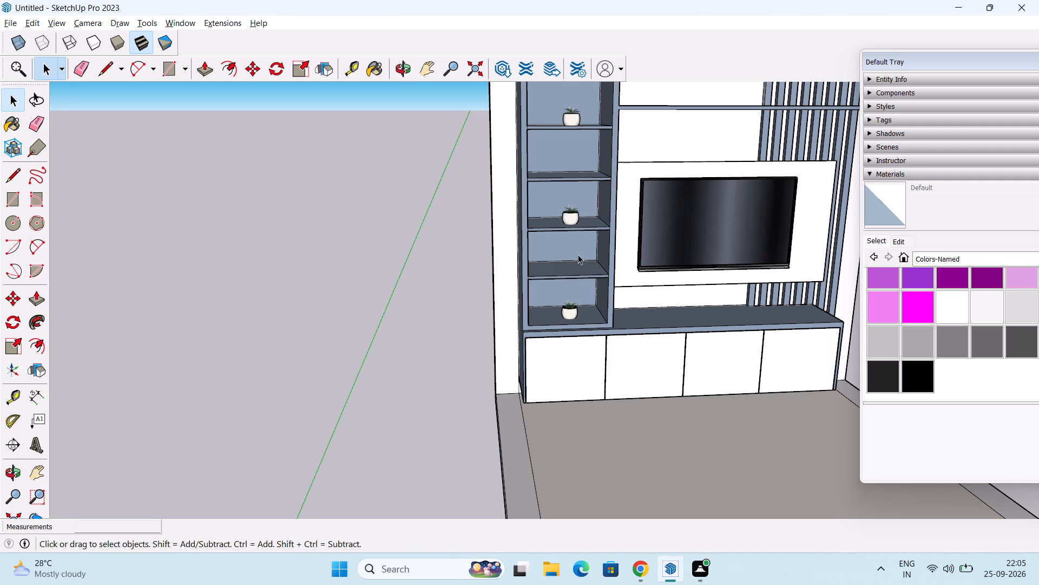
pyautogui.scroll(2, 548, 362)
pyautogui.moveTo(558, 326); pyautogui.dragTo(509, 371, button='middle')
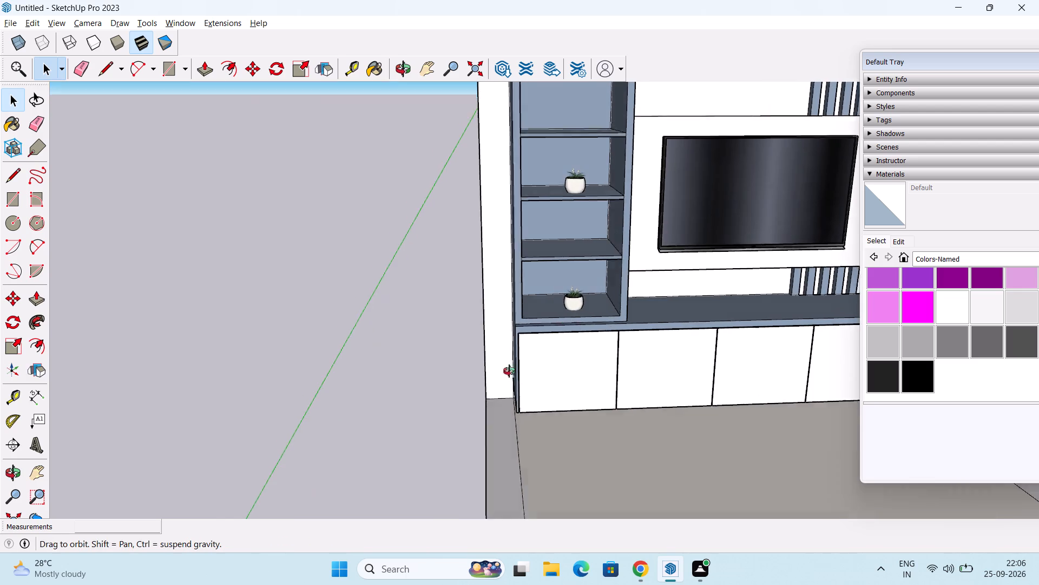
pyautogui.moveTo(509, 371); pyautogui.dragTo(484, 394, button='middle')
pyautogui.scroll(5, 552, 340)
pyautogui.moveTo(568, 275); pyautogui.dragTo(532, 316, button='middle')
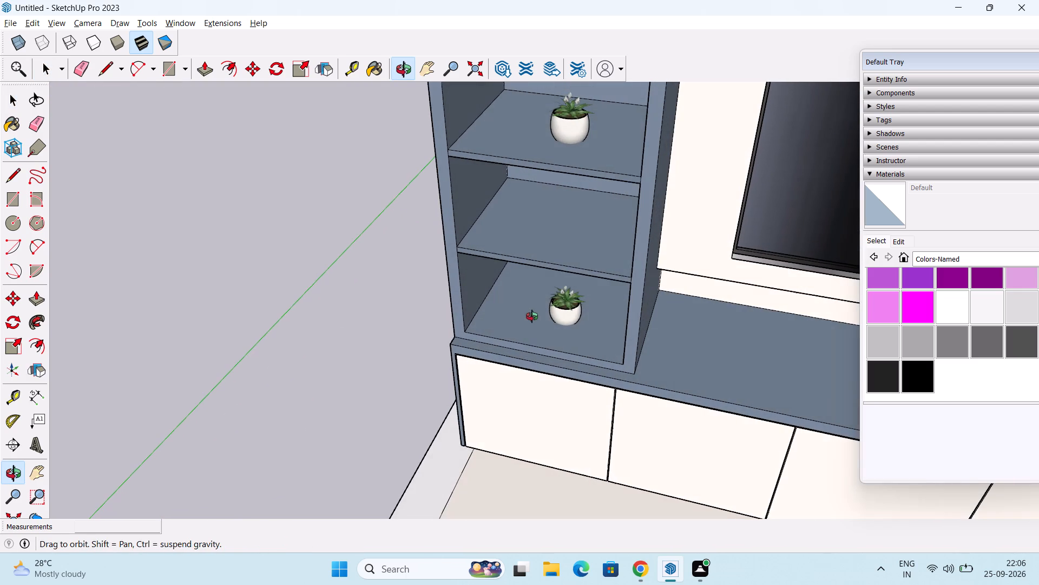
pyautogui.moveTo(532, 316); pyautogui.dragTo(532, 314, button='middle')
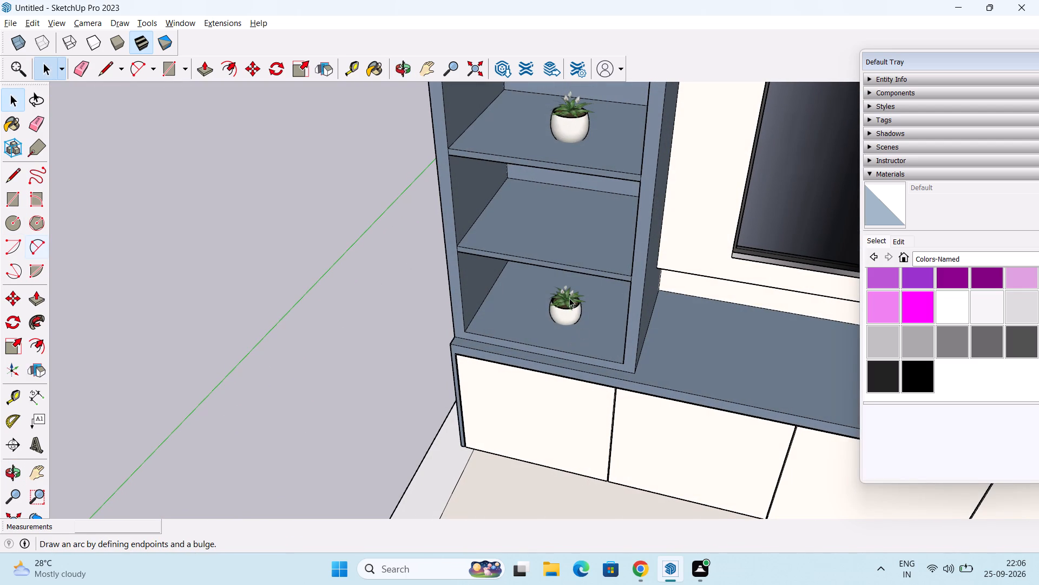
pyautogui.click(569, 298)
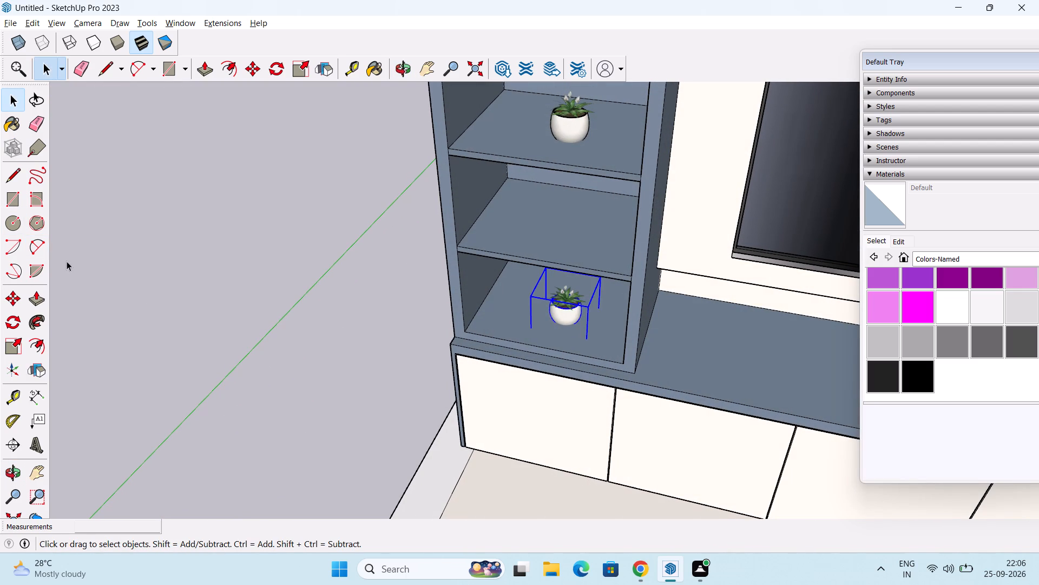
pyautogui.click(14, 352)
pyautogui.moveTo(463, 339); pyautogui.dragTo(628, 252, button='middle')
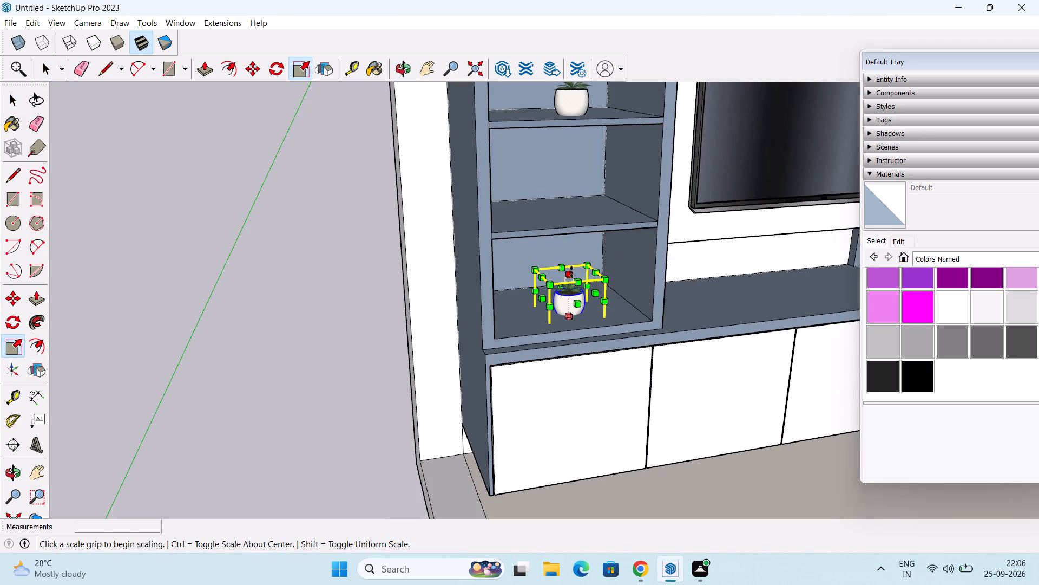
pyautogui.moveTo(567, 274); pyautogui.dragTo(576, 249)
pyautogui.moveTo(587, 286); pyautogui.dragTo(527, 330, button='middle')
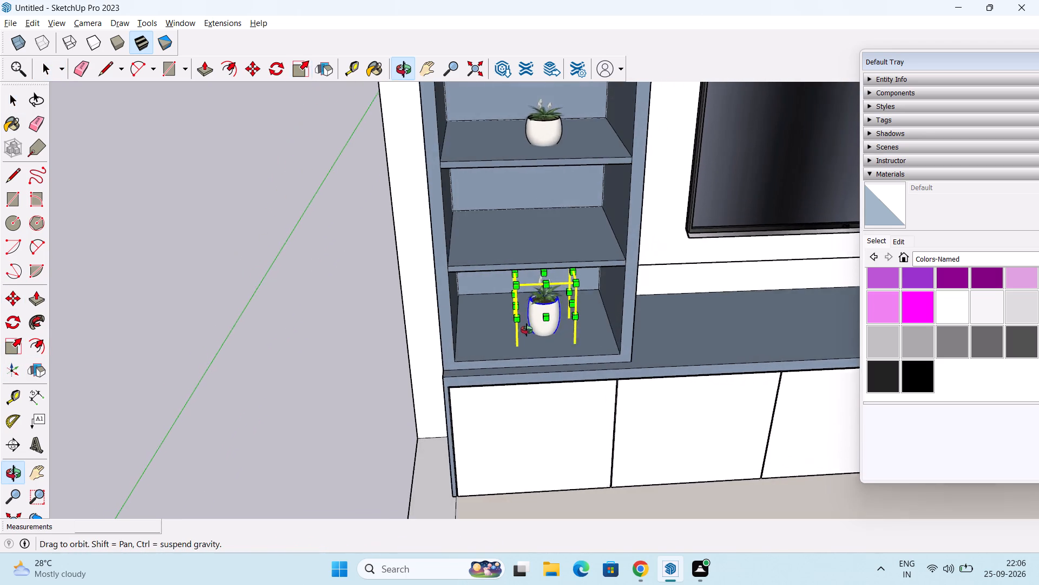
pyautogui.moveTo(527, 330); pyautogui.dragTo(521, 334, button='middle')
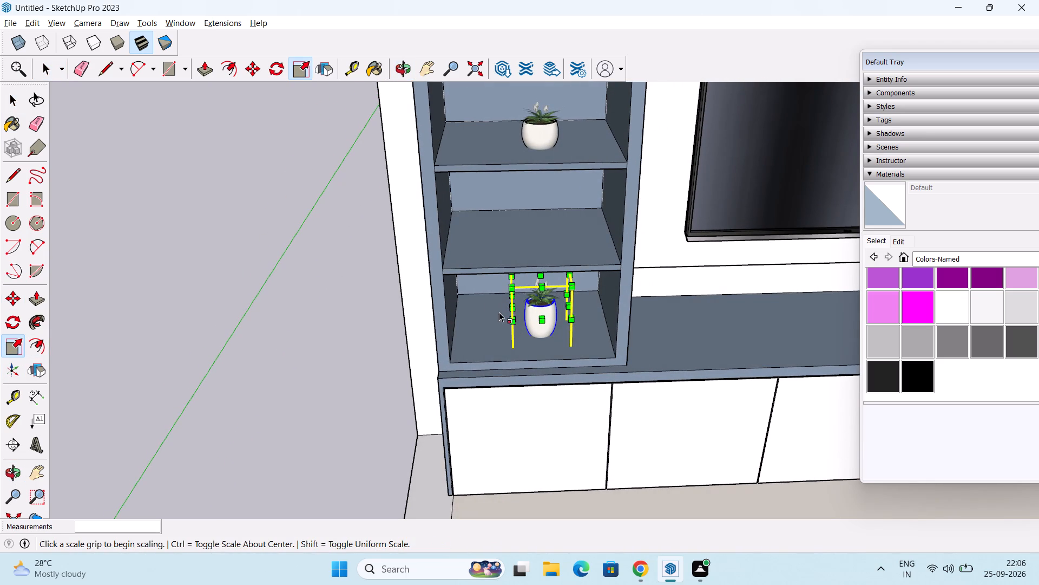
# Scale the bottom compartment's potted plant about 1.4 along red and about 1.7 along green.
pyautogui.moveTo(499, 309); pyautogui.dragTo(553, 307, button='middle')
pyautogui.moveTo(527, 308); pyautogui.dragTo(496, 316)
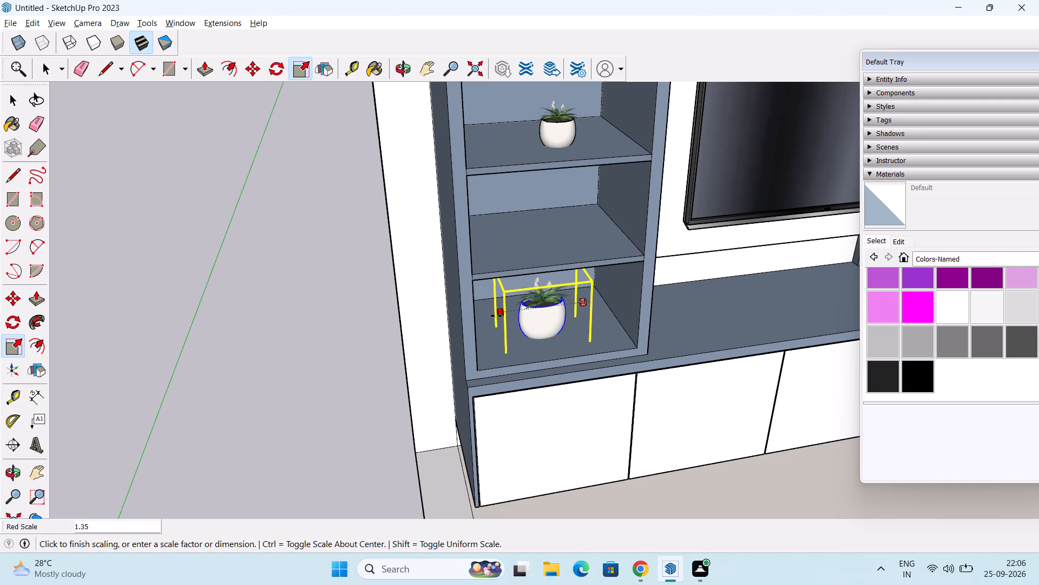
pyautogui.moveTo(496, 316); pyautogui.dragTo(495, 316)
pyautogui.moveTo(547, 320); pyautogui.dragTo(554, 338)
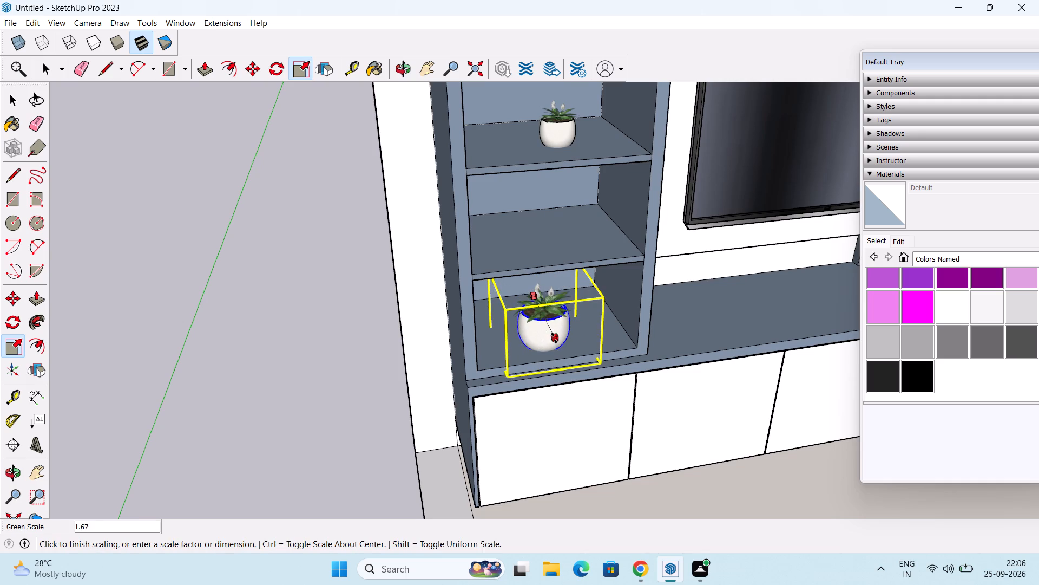
pyautogui.moveTo(554, 338); pyautogui.dragTo(556, 343)
pyautogui.scroll(-1, 559, 321)
pyautogui.moveTo(559, 320); pyautogui.dragTo(530, 342, button='middle')
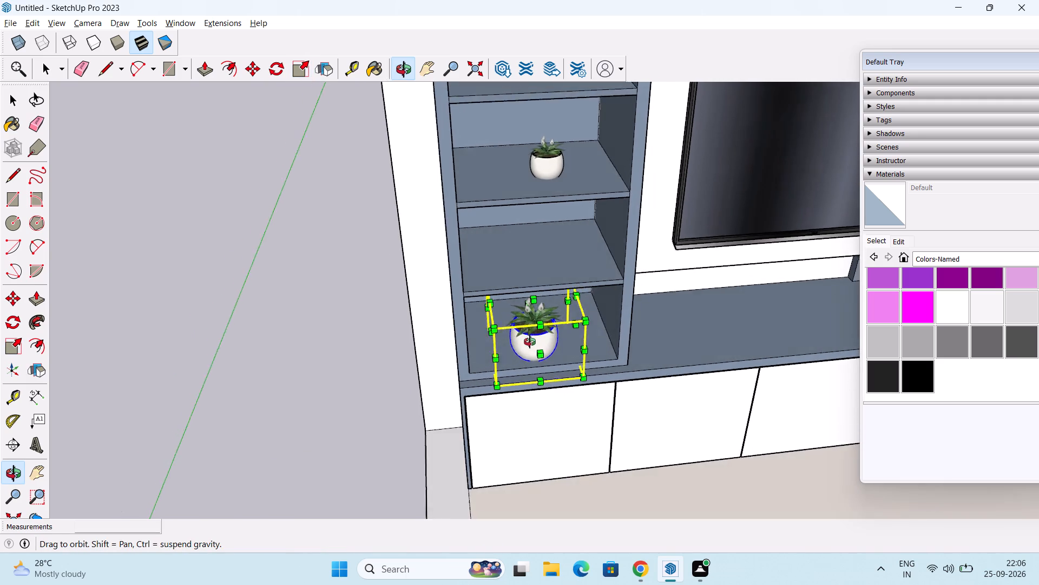
pyautogui.moveTo(530, 342); pyautogui.dragTo(517, 289, button='middle')
pyautogui.press('space')
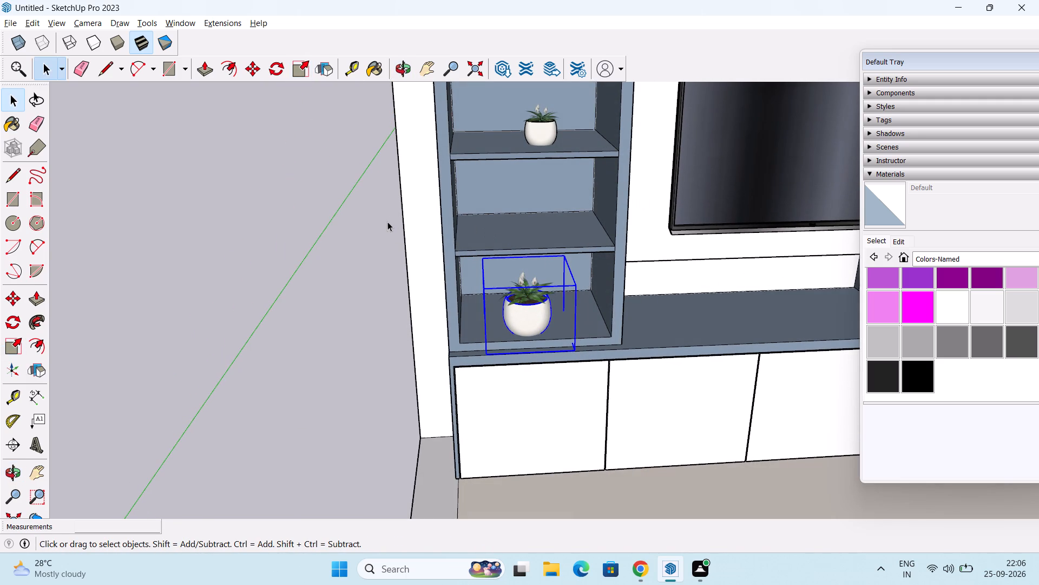
pyautogui.press('Escape')
# Delete the small potted plant in the tall unit's third compartment from the top.
pyautogui.scroll(-2, 385, 219)
pyautogui.moveTo(385, 219); pyautogui.dragTo(317, 182, button='middle')
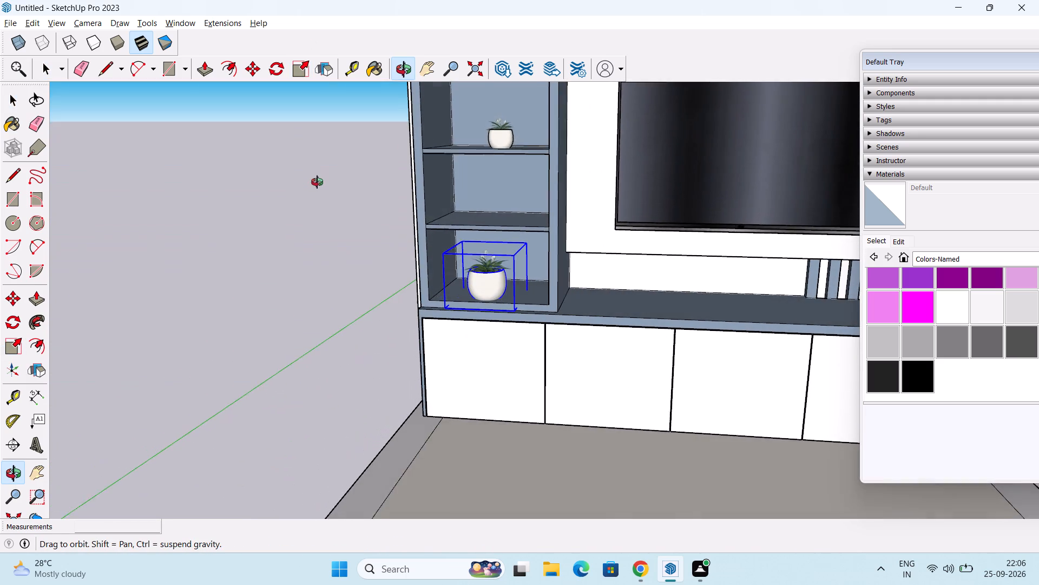
pyautogui.moveTo(317, 182); pyautogui.dragTo(317, 200, button='middle')
pyautogui.click(508, 128)
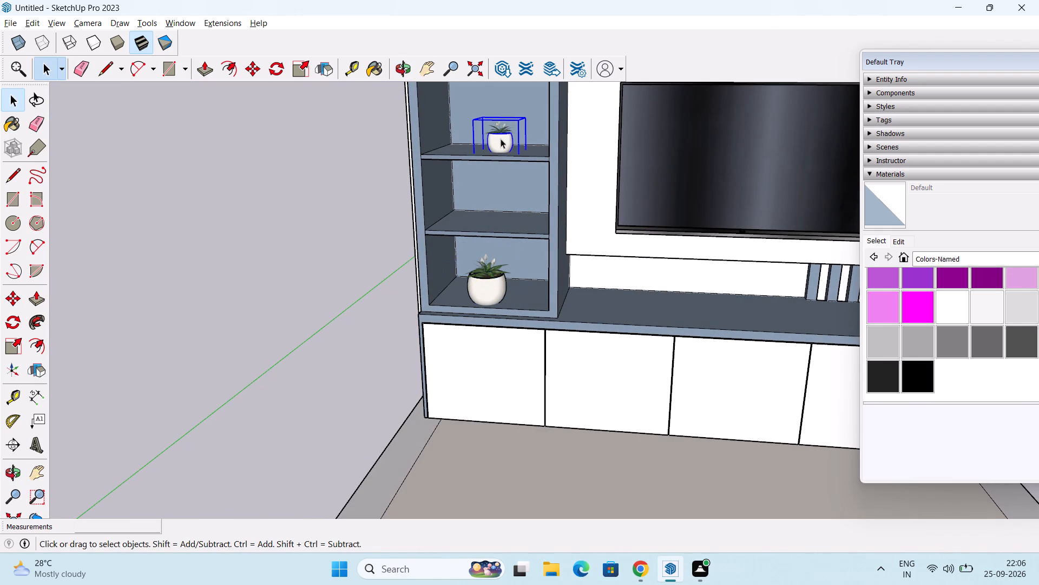
pyautogui.press('Delete')
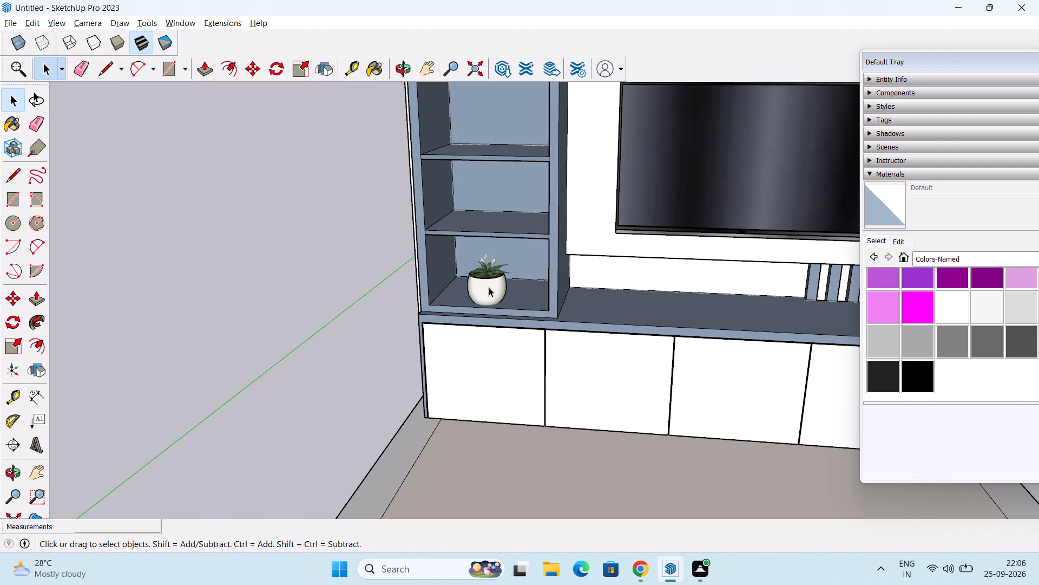
# Copy the enlarged bottom plant about 2' 9 3/4" straight up onto the shelf of the third compartment from the top.
pyautogui.click(489, 287)
pyautogui.press('m')
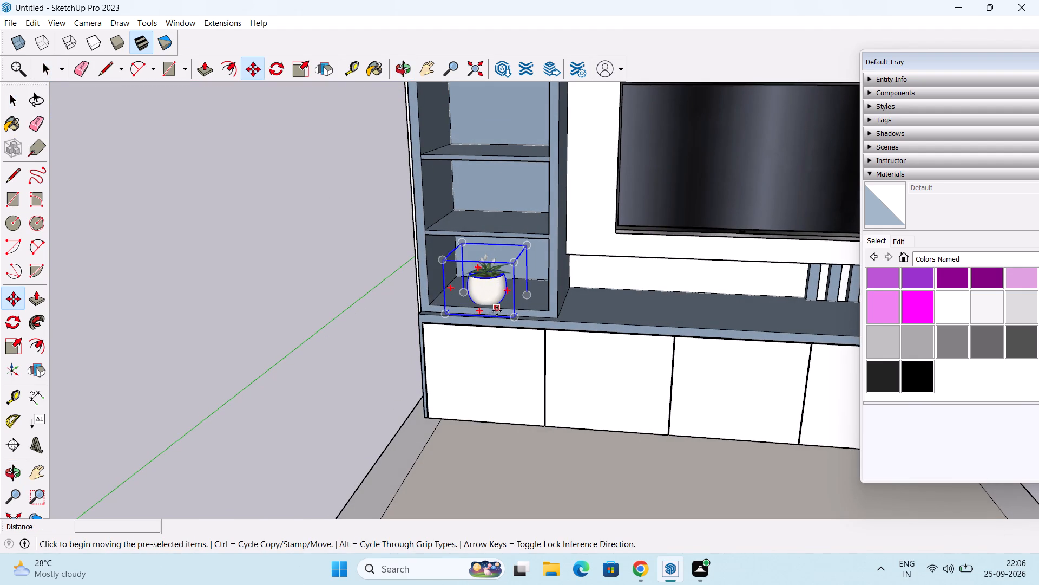
pyautogui.click(501, 306)
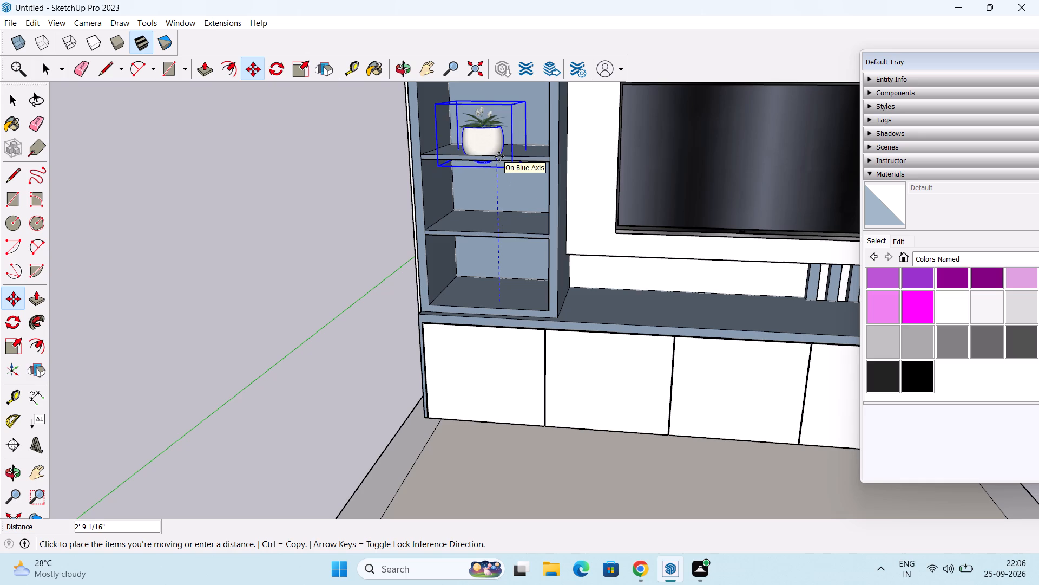
pyautogui.moveTo(501, 153); pyautogui.dragTo(522, 120, button='middle')
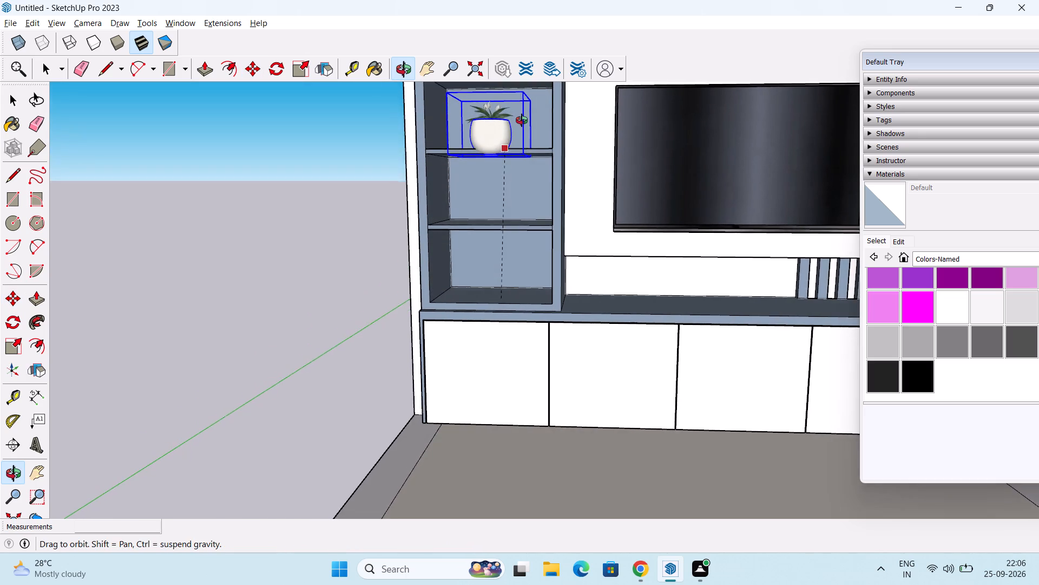
pyautogui.moveTo(522, 120); pyautogui.dragTo(510, 145, button='middle')
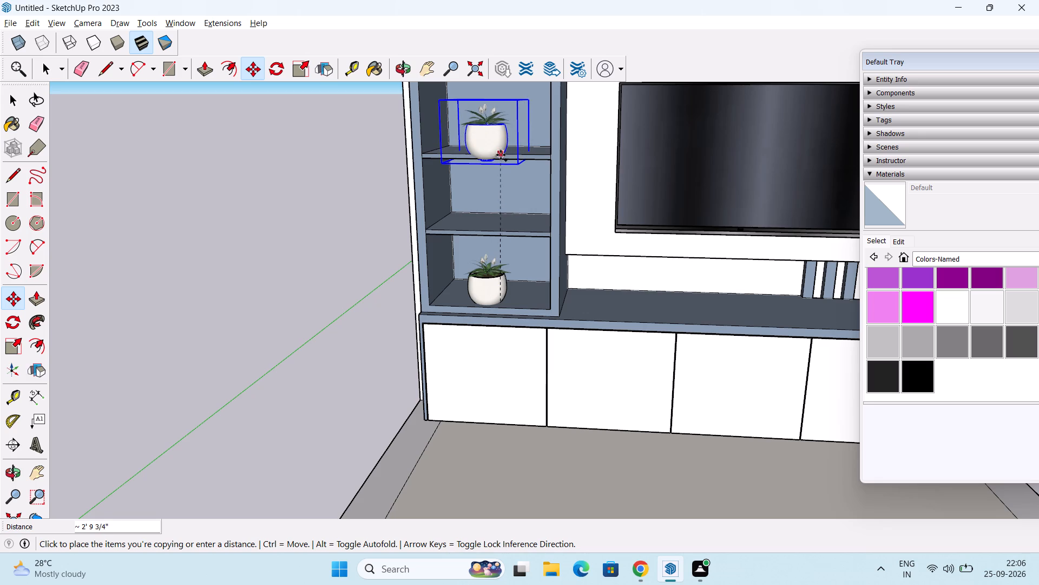
pyautogui.click(502, 146)
pyautogui.moveTo(486, 186); pyautogui.dragTo(492, 179, button='middle')
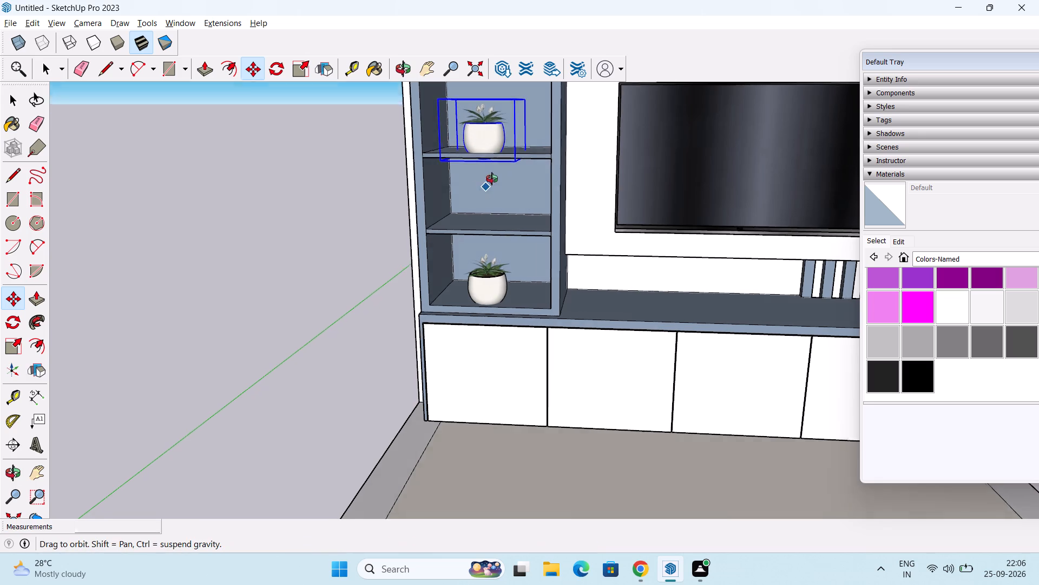
pyautogui.moveTo(492, 179); pyautogui.dragTo(497, 249, button='middle')
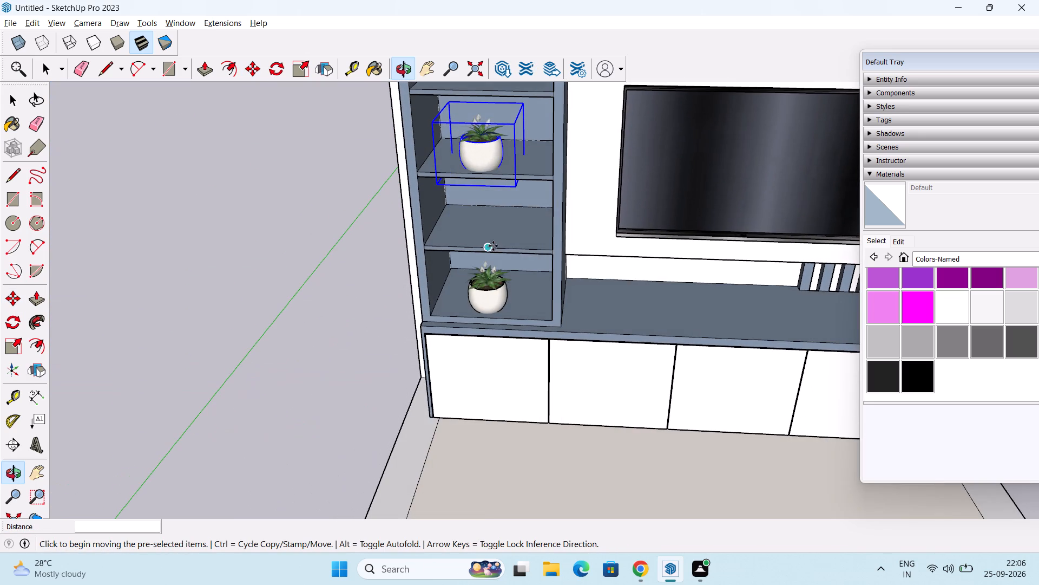
# Move the third compartment's enlarged plant about 2' 9 1/8" straight up into the tall unit's top compartment and clear the selection.
pyautogui.scroll(-1, 491, 238)
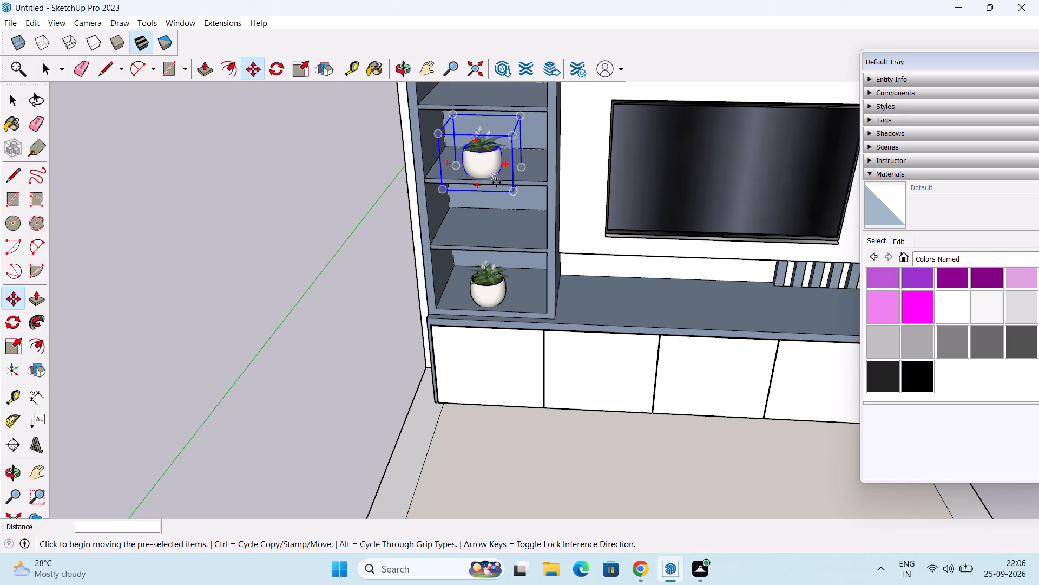
pyautogui.moveTo(496, 179); pyautogui.dragTo(498, 174)
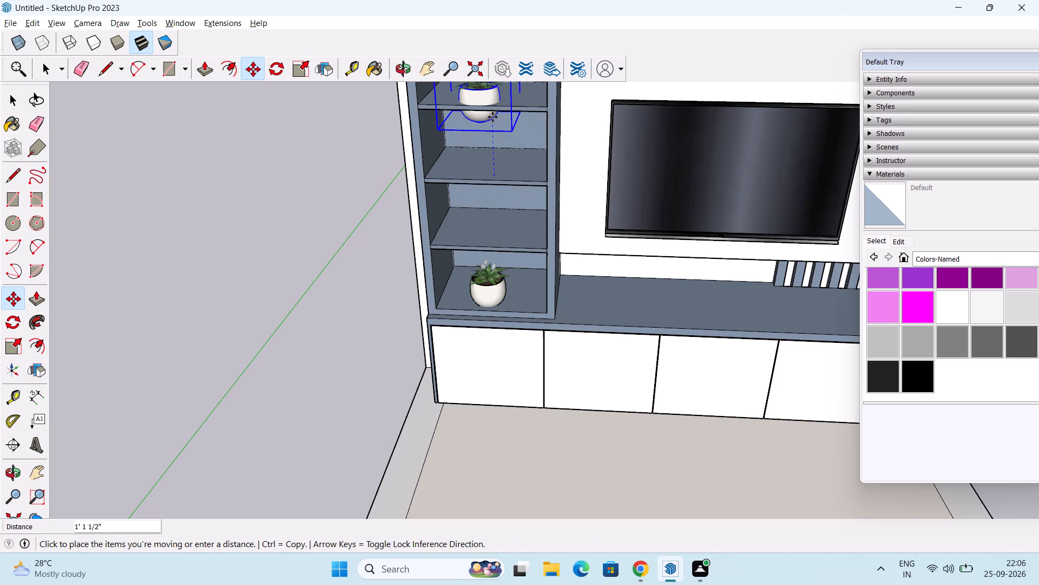
pyautogui.keyDown('shift'); pyautogui.moveTo(494, 117); pyautogui.dragTo(540, 306, button='middle'); pyautogui.keyUp('shift')
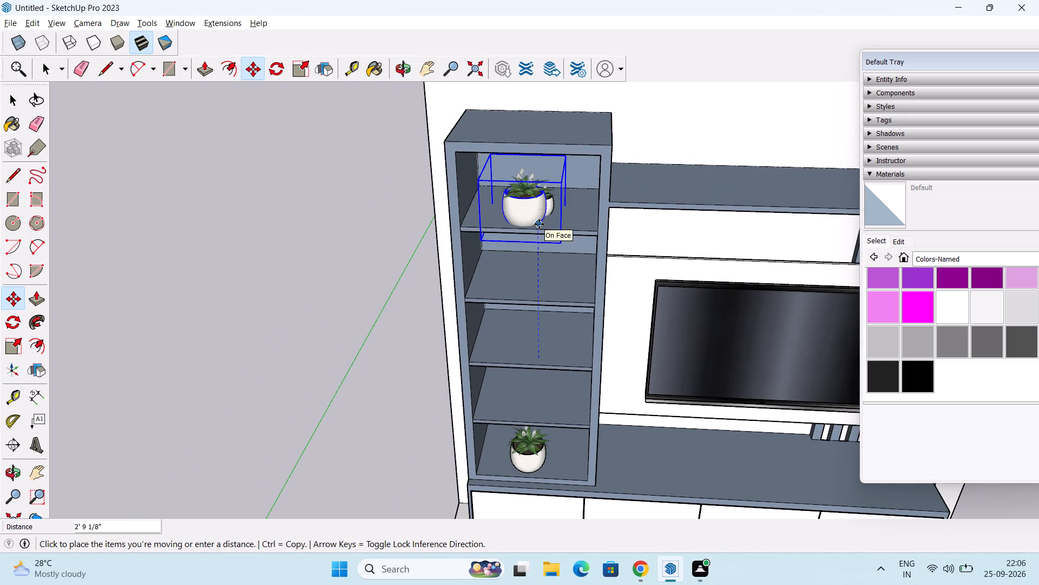
pyautogui.click(539, 224)
pyautogui.moveTo(558, 216); pyautogui.dragTo(511, 240, button='middle')
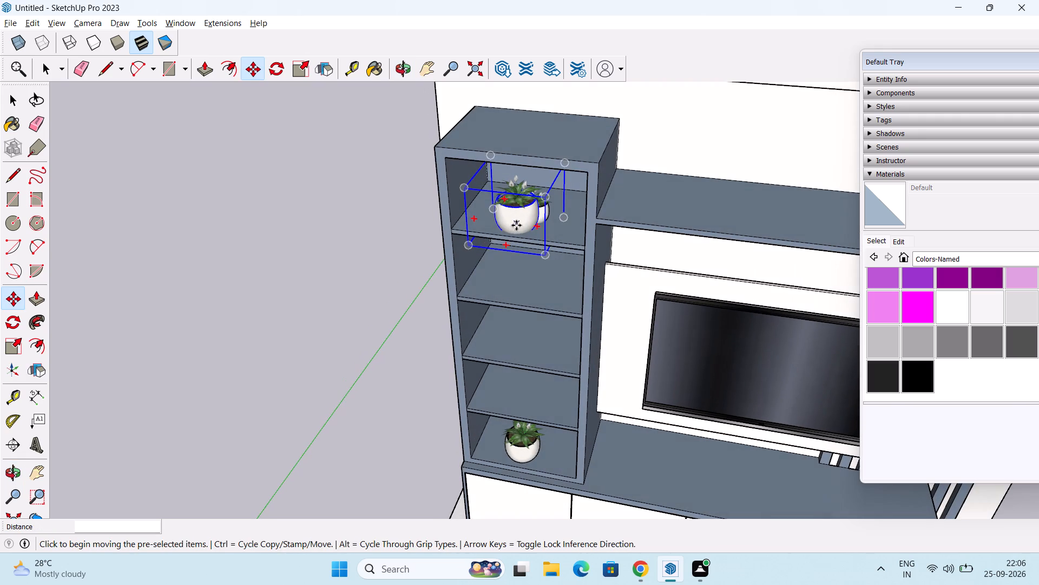
pyautogui.press('space')
pyautogui.moveTo(319, 232); pyautogui.dragTo(329, 229)
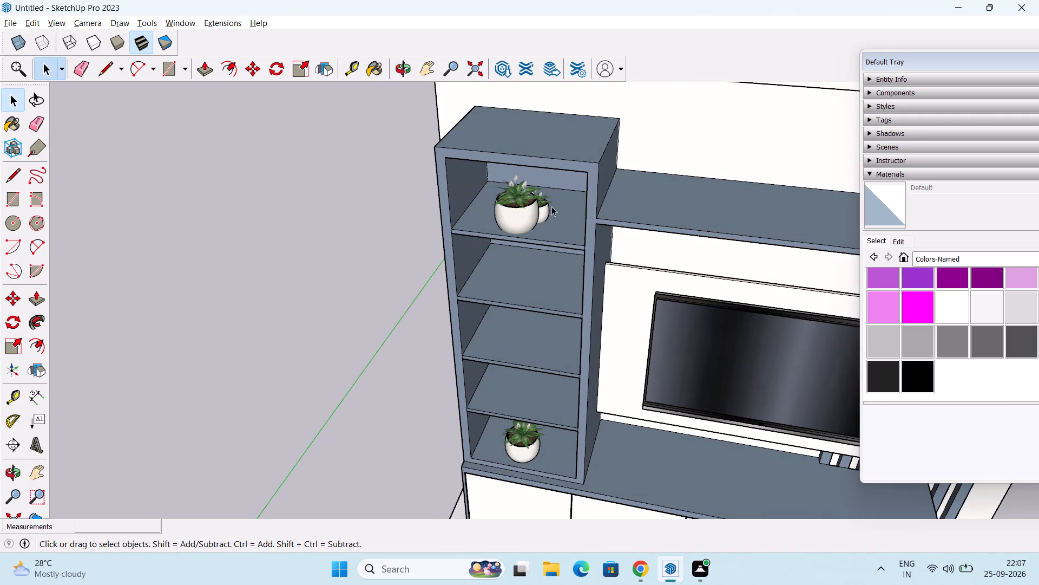
# Delete the smaller potted plant behind the enlarged one in the top compartment.
pyautogui.click(547, 215)
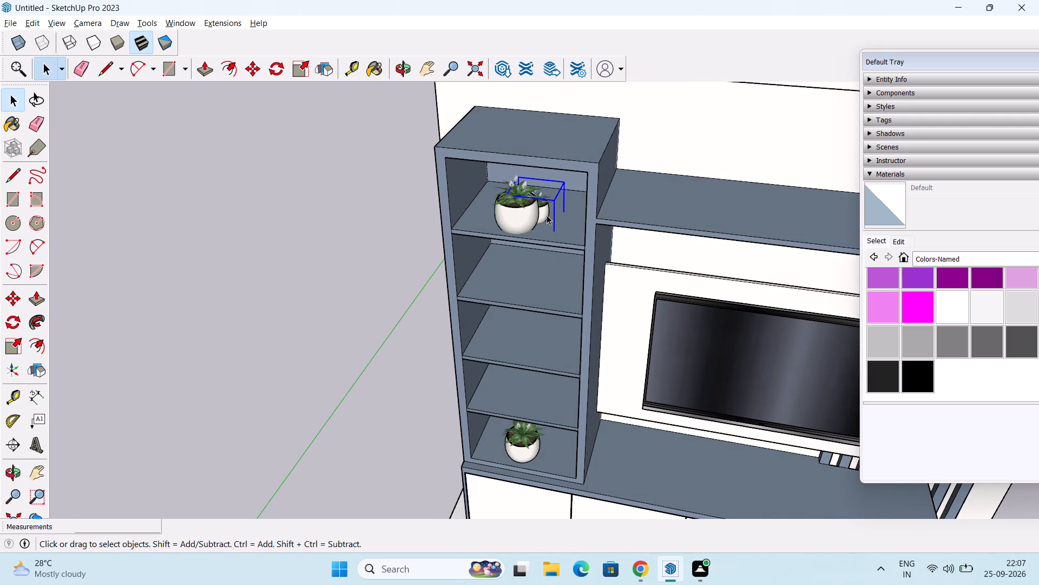
pyautogui.press('Delete')
# Copy the top compartment's enlarged plant about 2' 8 1/2" straight down into the third compartment and clear the selection.
pyautogui.scroll(-3, 522, 292)
pyautogui.moveTo(522, 292); pyautogui.dragTo(572, 185, button='middle')
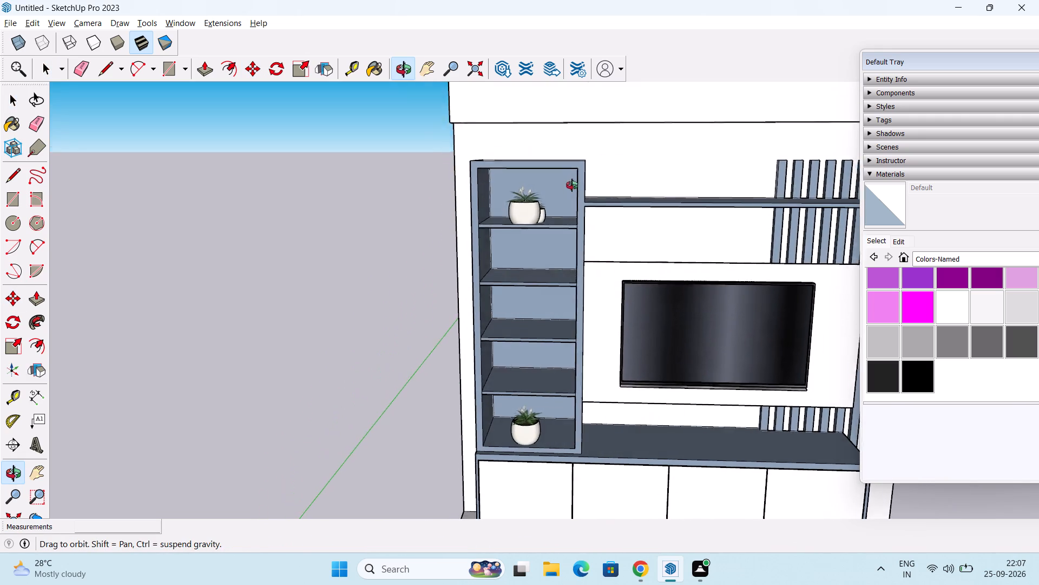
pyautogui.moveTo(572, 185); pyautogui.dragTo(543, 203, button='middle')
pyautogui.click(513, 201)
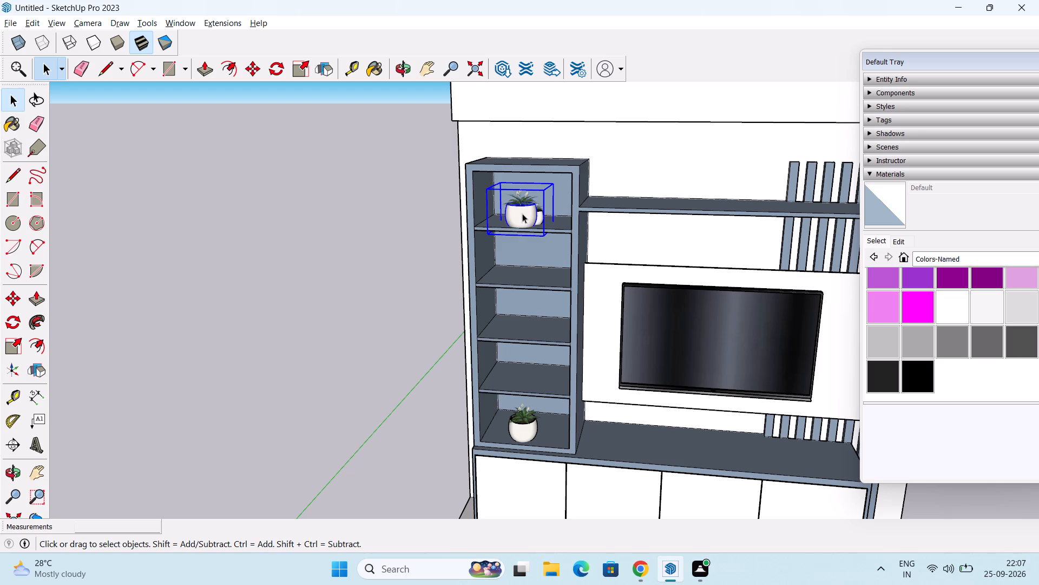
pyautogui.press('m')
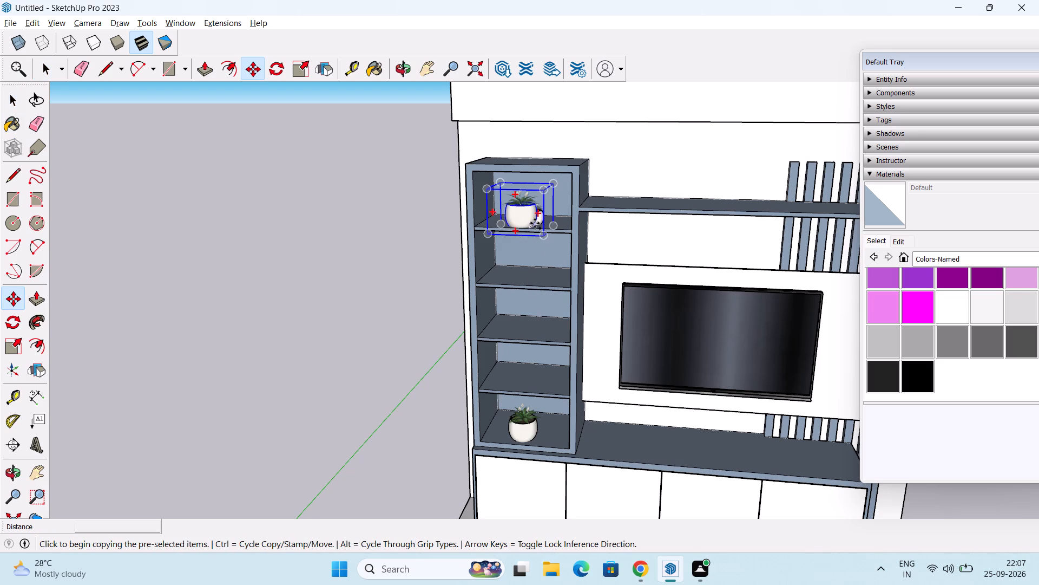
pyautogui.click(532, 229)
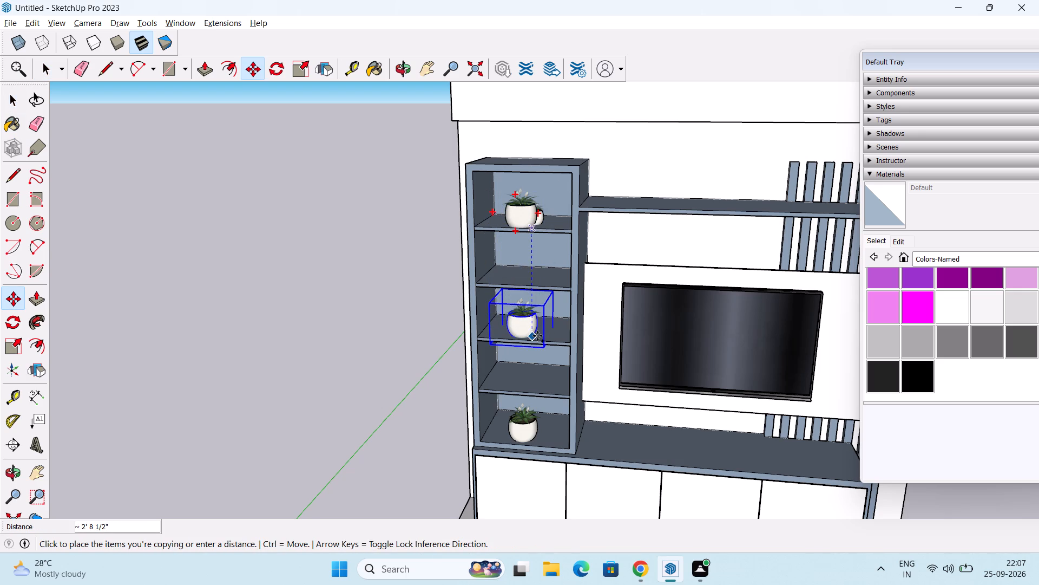
pyautogui.click(537, 336)
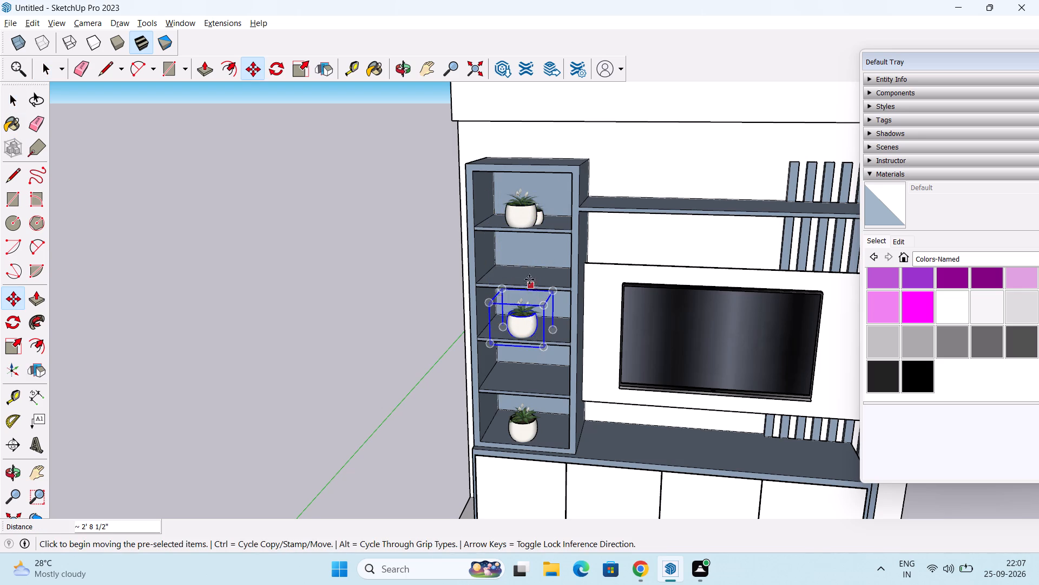
pyautogui.press('space')
pyautogui.click(333, 273)
# Delete the remaining small potted plant behind the enlarged one in the tall unit's top compartment.
pyautogui.moveTo(594, 186); pyautogui.dragTo(533, 226, button='middle')
pyautogui.scroll(8, 519, 232)
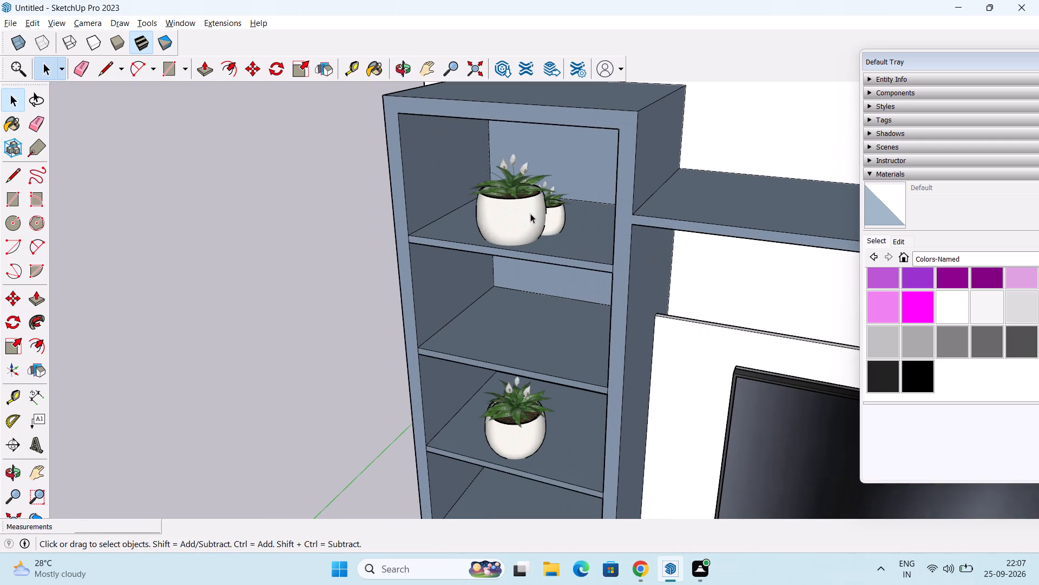
pyautogui.click(556, 210)
pyautogui.press('Delete')
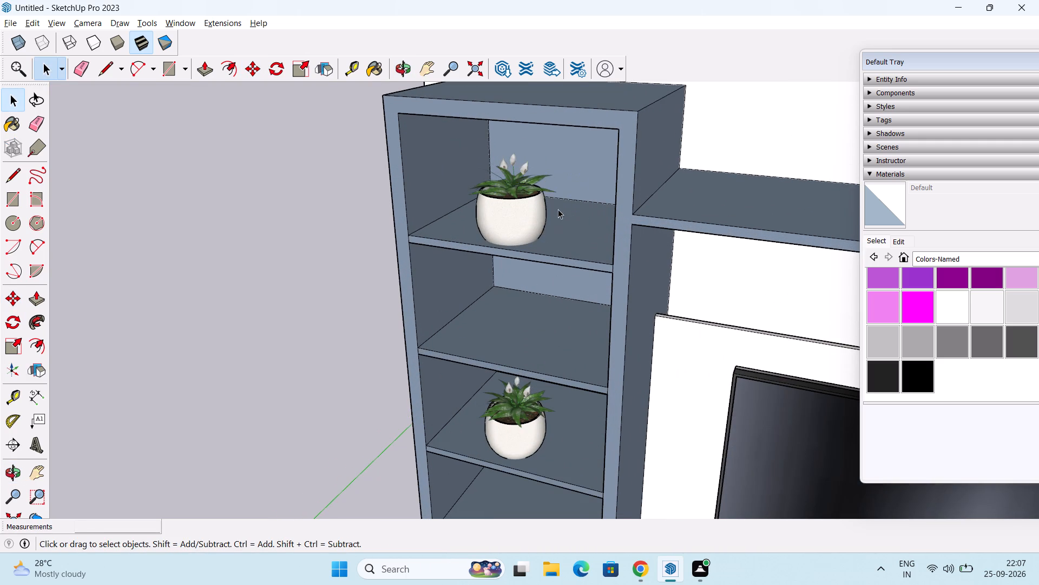
pyautogui.scroll(-9, 535, 259)
pyautogui.moveTo(540, 252); pyautogui.dragTo(593, 214, button='middle')
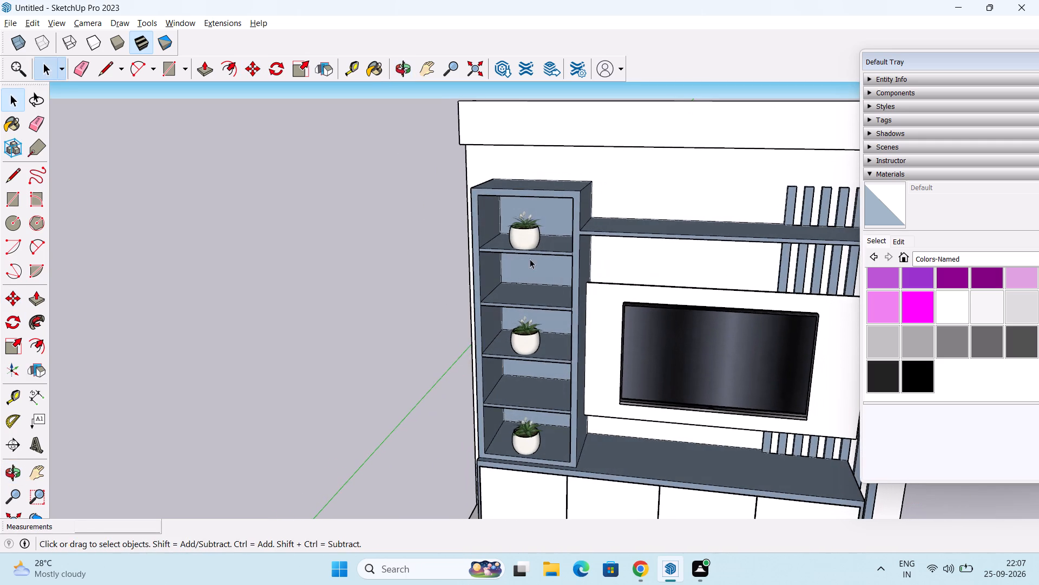
# Copy the tall unit's top compartment plant about 7' 1 7/16" onto the long wall shelf above the TV, in front of the slats.
pyautogui.moveTo(544, 253); pyautogui.dragTo(577, 246, button='middle')
pyautogui.click(523, 226)
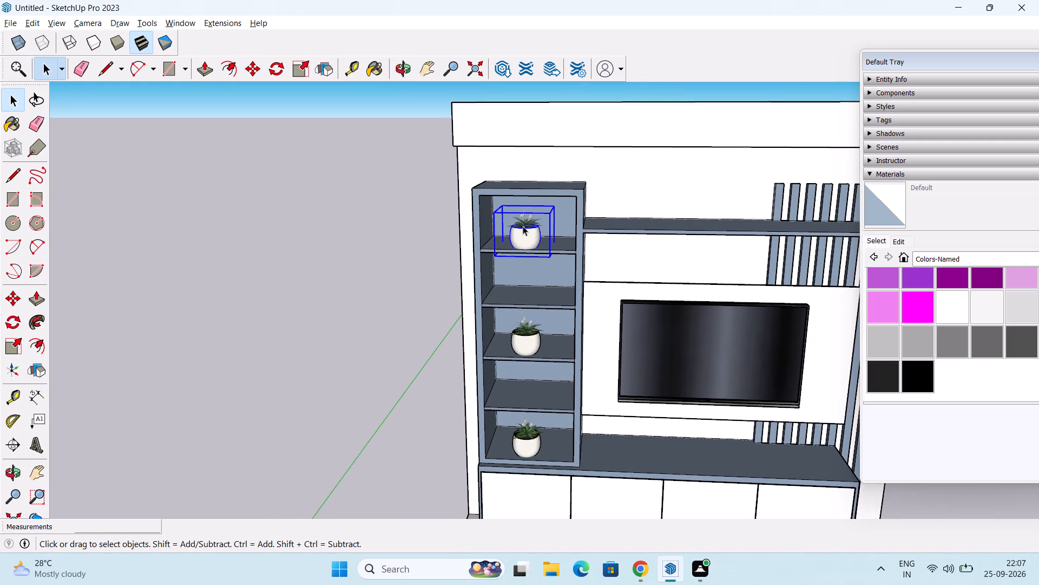
pyautogui.press('m')
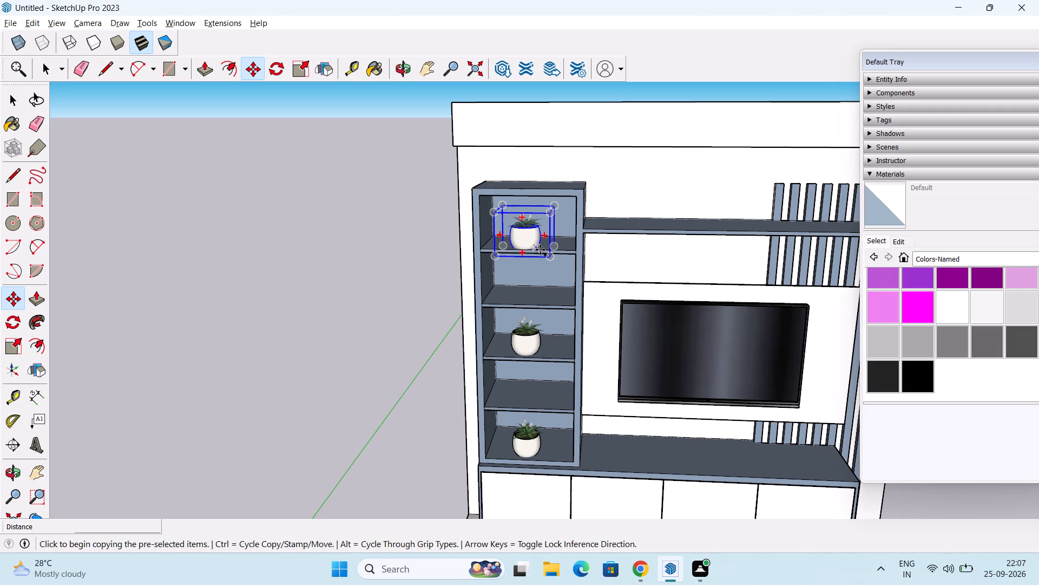
pyautogui.moveTo(540, 250); pyautogui.dragTo(554, 242)
pyautogui.moveTo(669, 214); pyautogui.dragTo(574, 272, button='middle')
pyautogui.moveTo(659, 276); pyautogui.dragTo(652, 352, button='middle')
pyautogui.scroll(6, 682, 325)
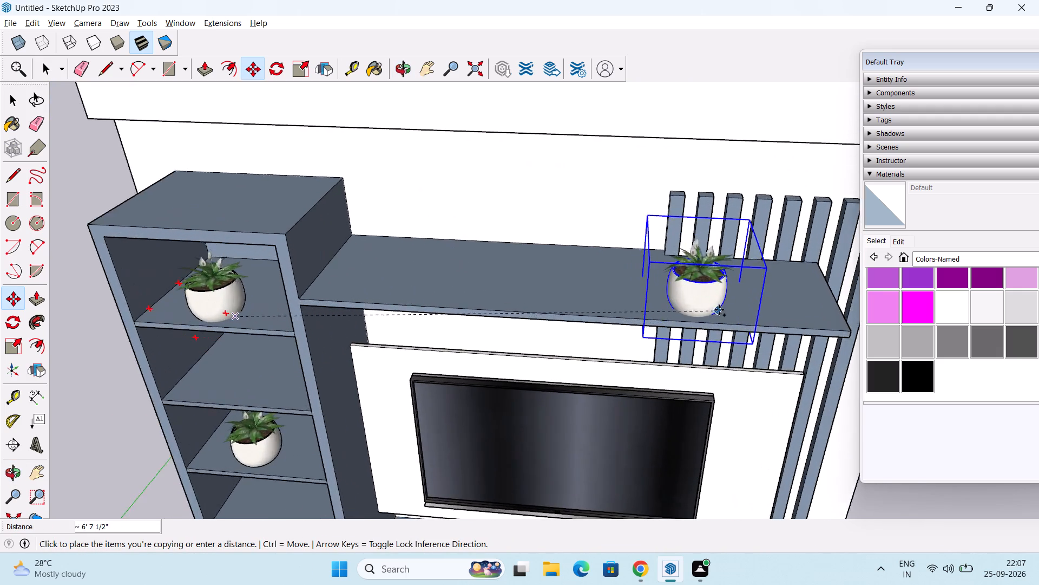
pyautogui.scroll(4, 719, 310)
pyautogui.click(767, 310)
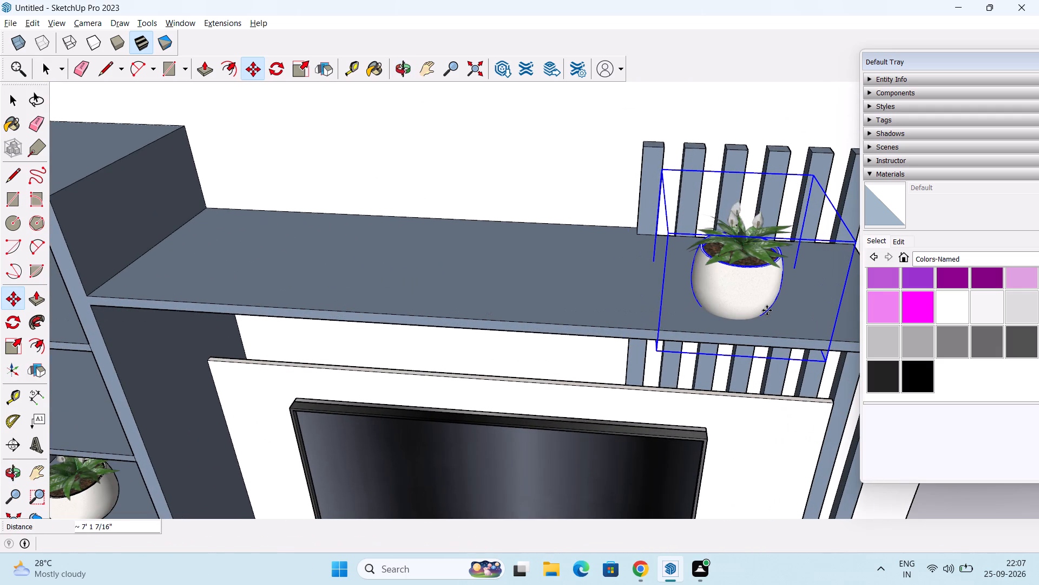
# Copy the plant by the slats along the long wall shelf to its opposite end, beside the tall shelving unit.
pyautogui.click(767, 310)
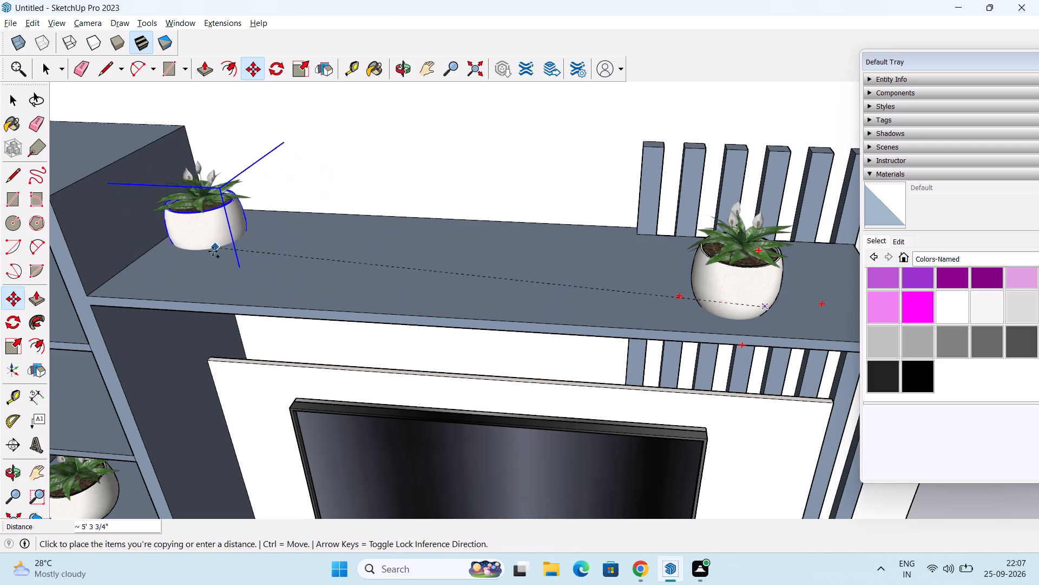
pyautogui.click(205, 271)
pyautogui.press('space')
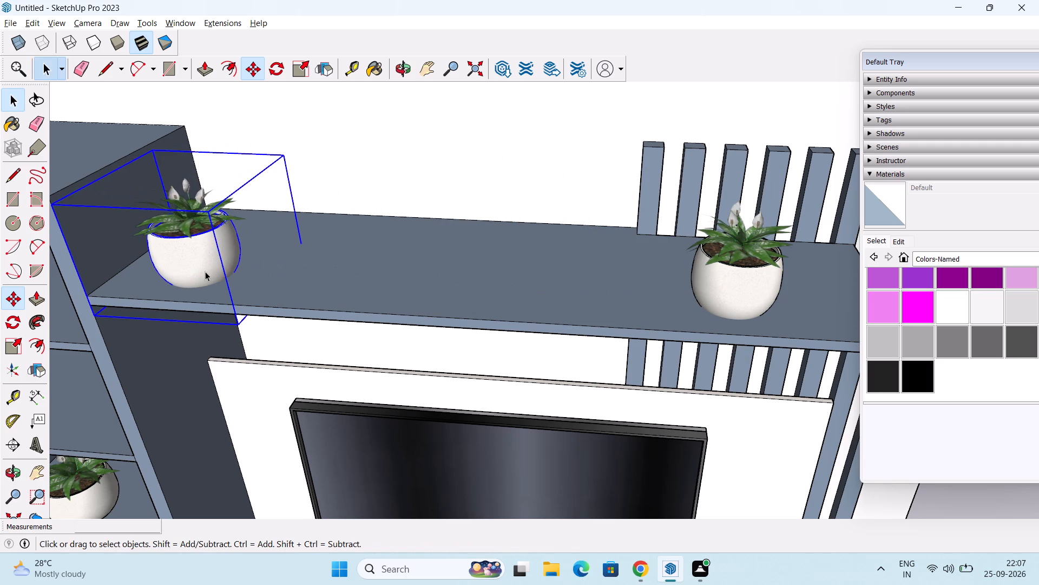
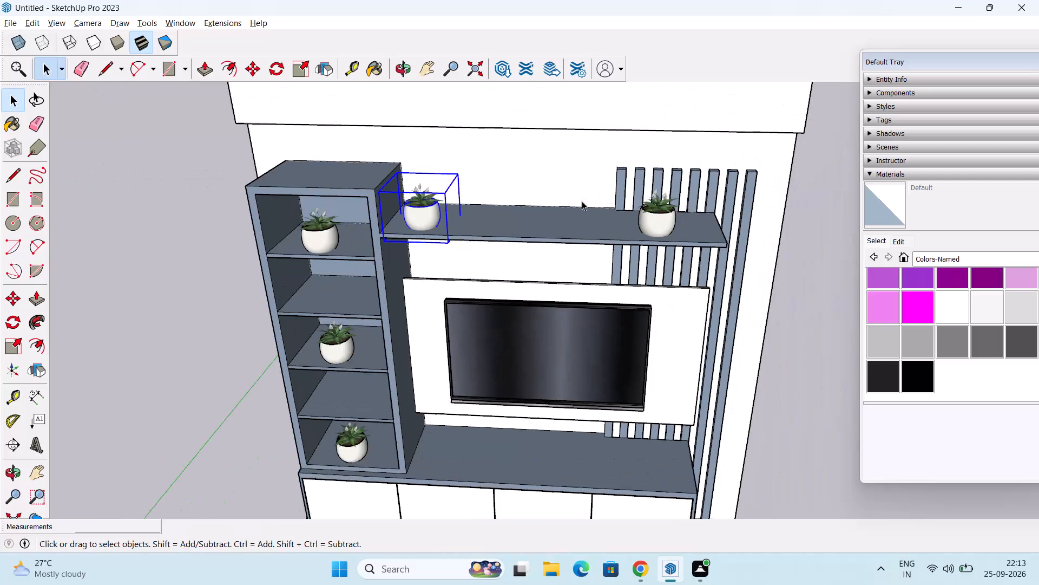
# Import the plants model from Downloads and place it on the low cabinet's top beside the tall shelving unit, clearing the selection.
pyautogui.click(233, 300)
pyautogui.moveTo(420, 249); pyautogui.dragTo(440, 233, button='middle')
pyautogui.click(3, 23)
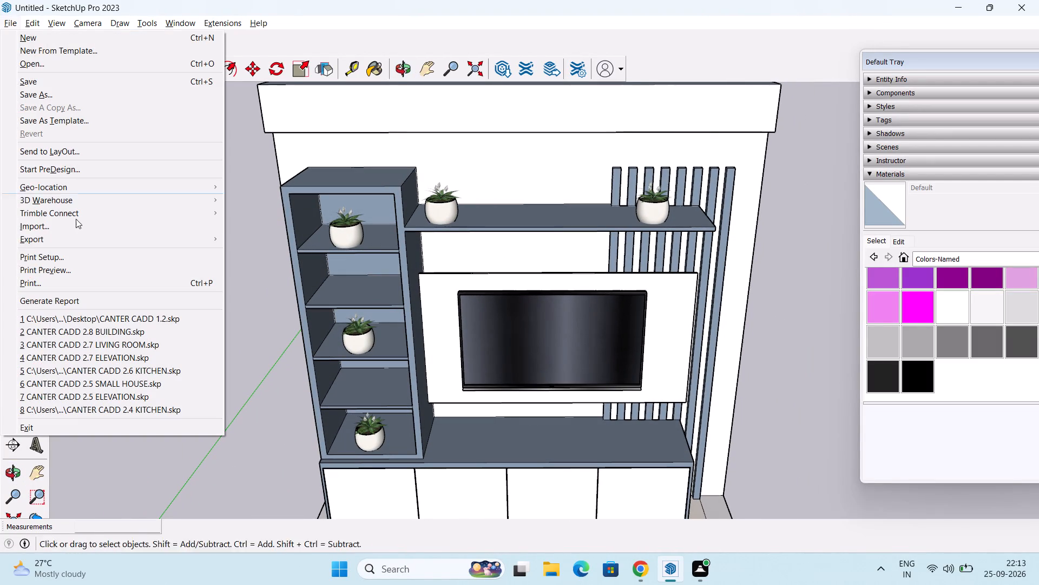
pyautogui.click(114, 231)
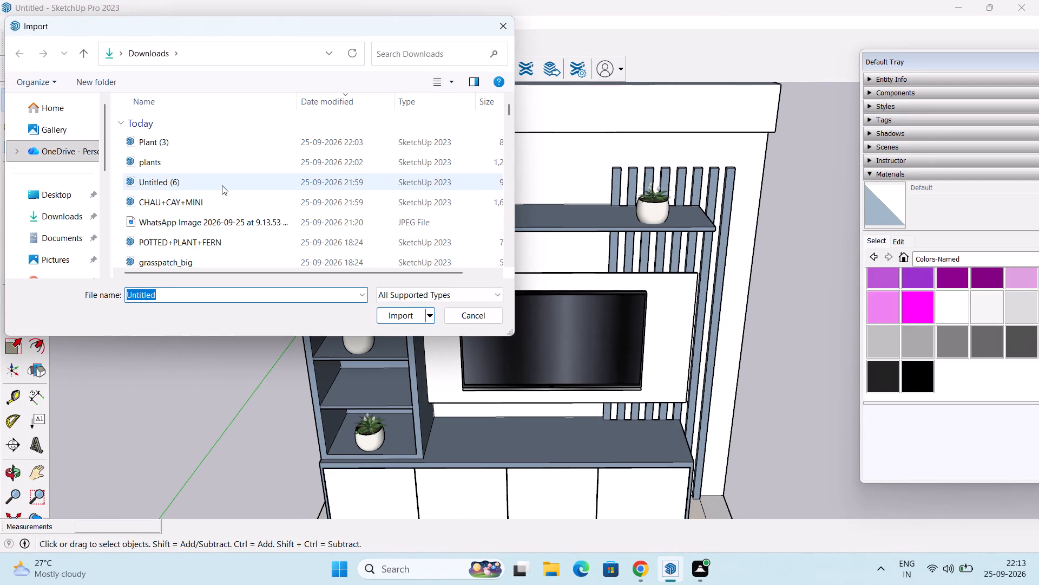
pyautogui.moveTo(222, 185); pyautogui.dragTo(249, 182)
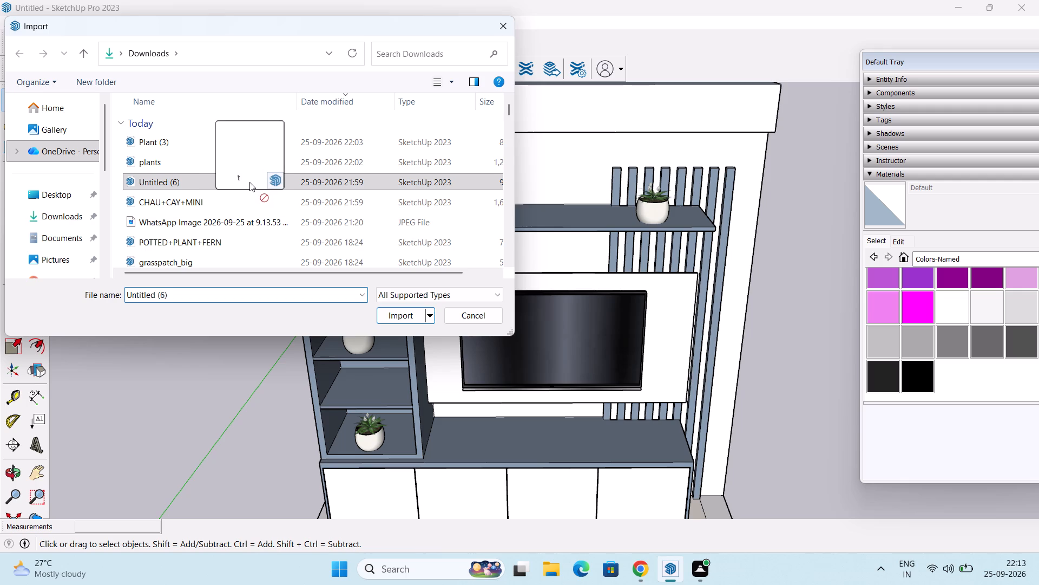
pyautogui.moveTo(249, 182); pyautogui.dragTo(250, 182)
pyautogui.moveTo(189, 164); pyautogui.dragTo(234, 165)
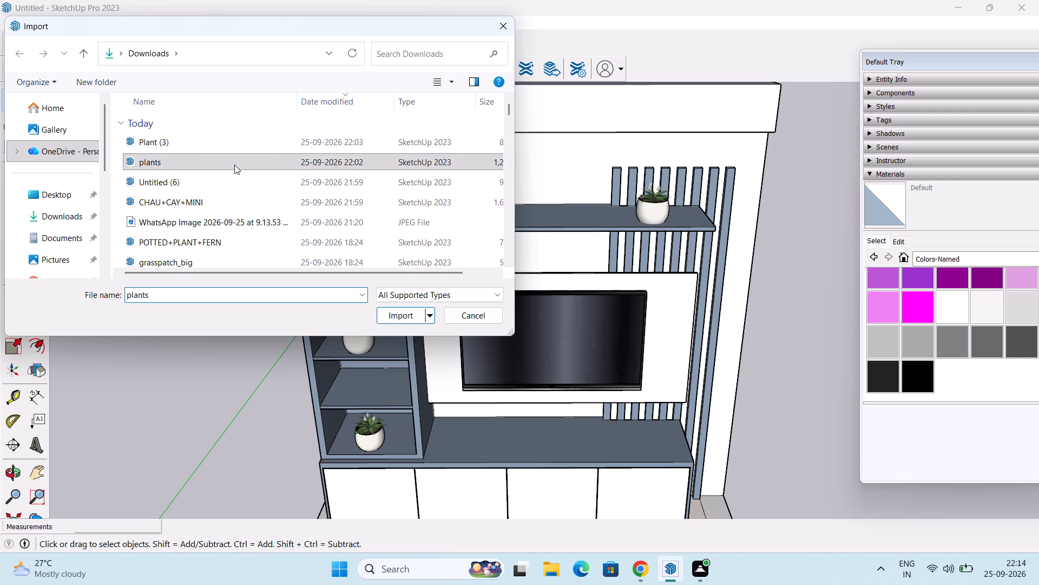
pyautogui.click(244, 159)
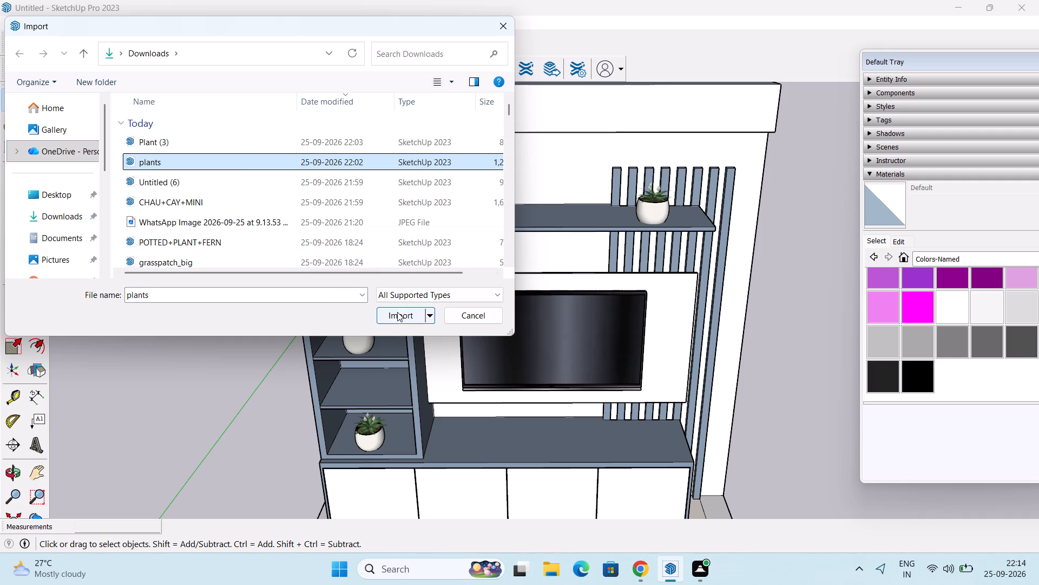
pyautogui.click(400, 310)
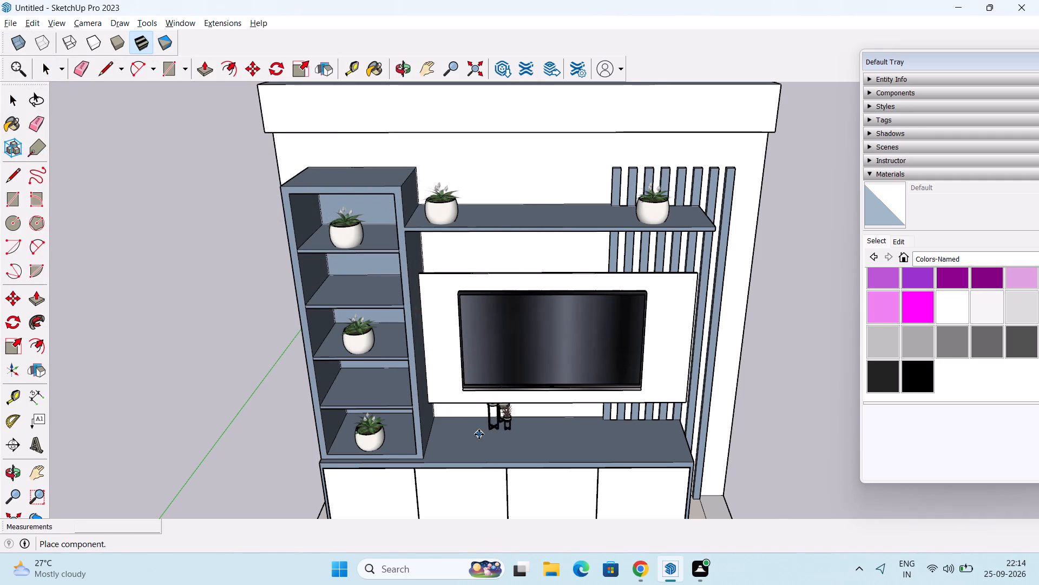
pyautogui.scroll(10, 479, 434)
pyautogui.moveTo(450, 452); pyautogui.dragTo(304, 402, button='middle')
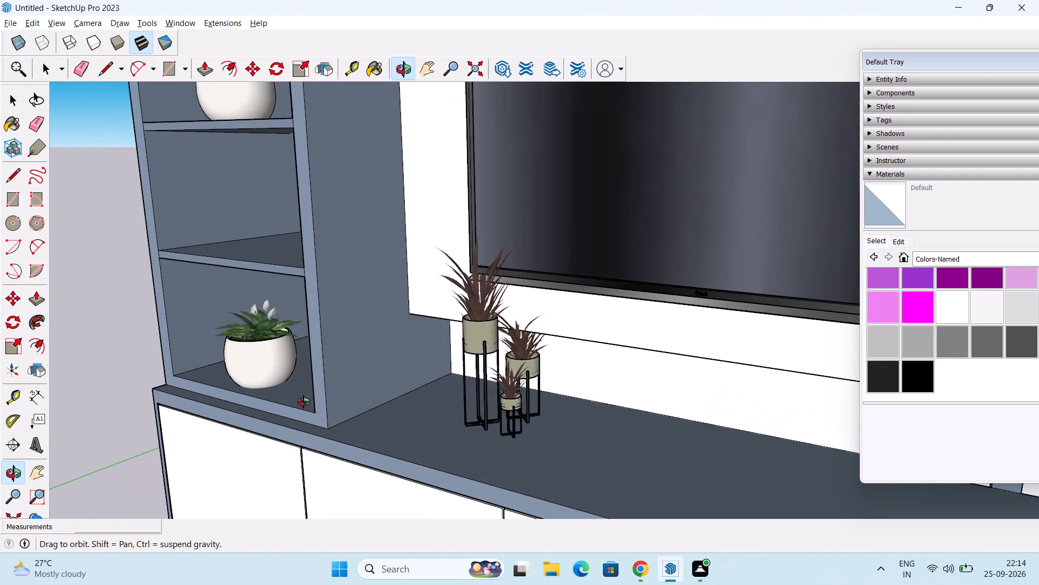
pyautogui.moveTo(304, 402); pyautogui.dragTo(301, 401, button='middle')
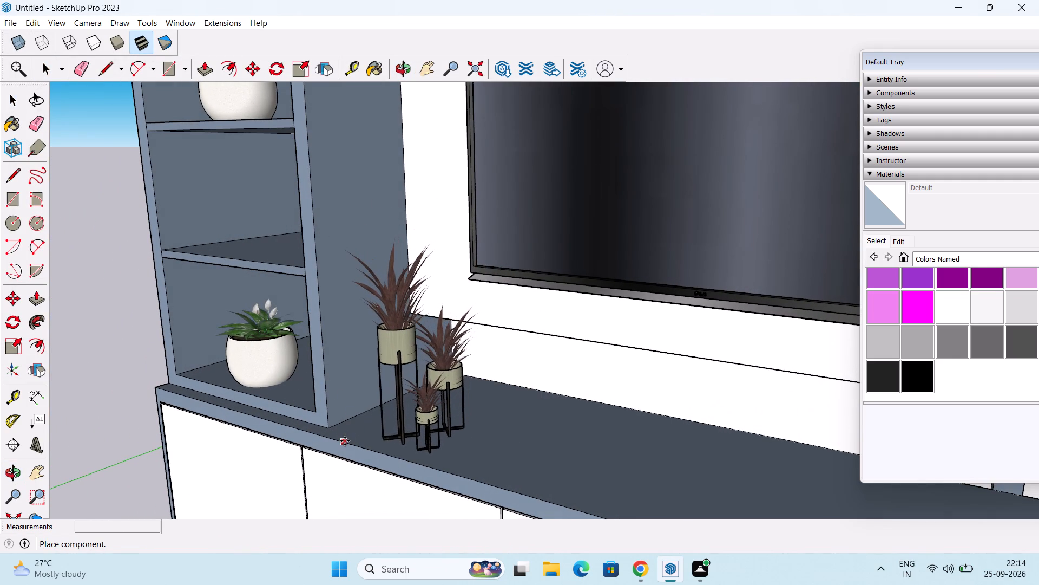
pyautogui.click(334, 441)
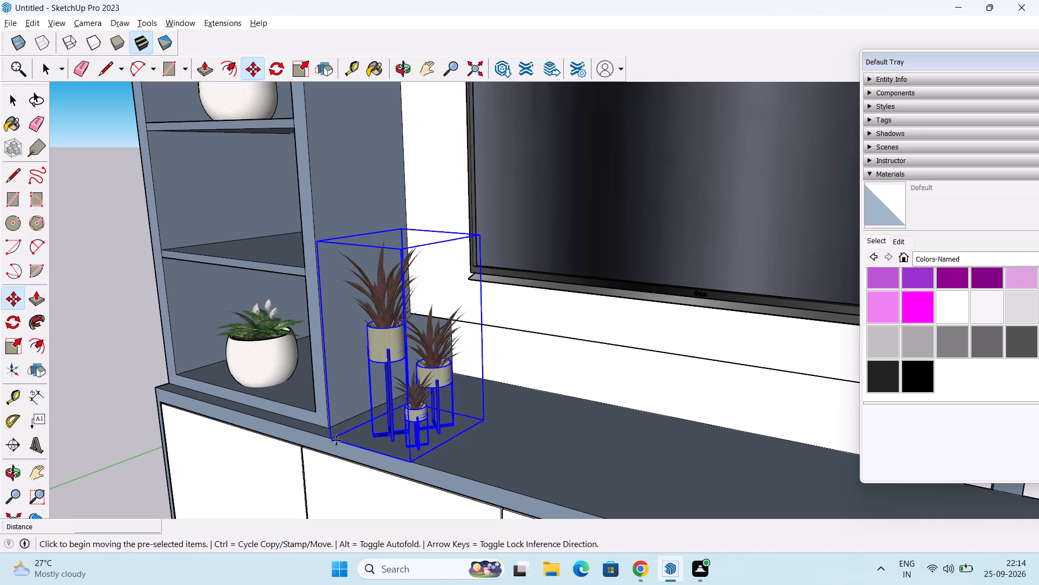
pyautogui.moveTo(343, 437); pyautogui.dragTo(303, 487, button='middle')
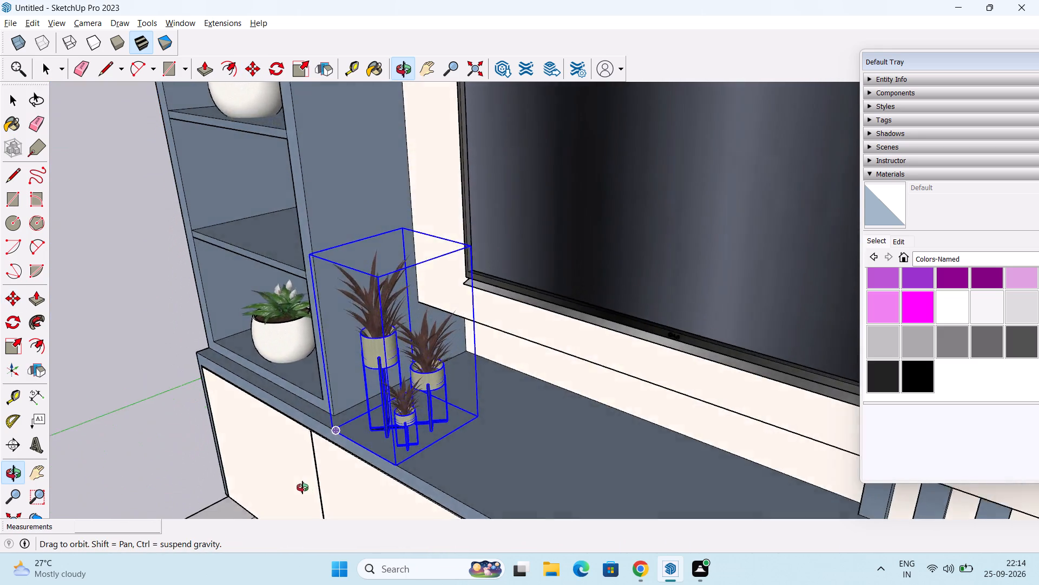
pyautogui.moveTo(303, 487); pyautogui.dragTo(452, 584, button='middle')
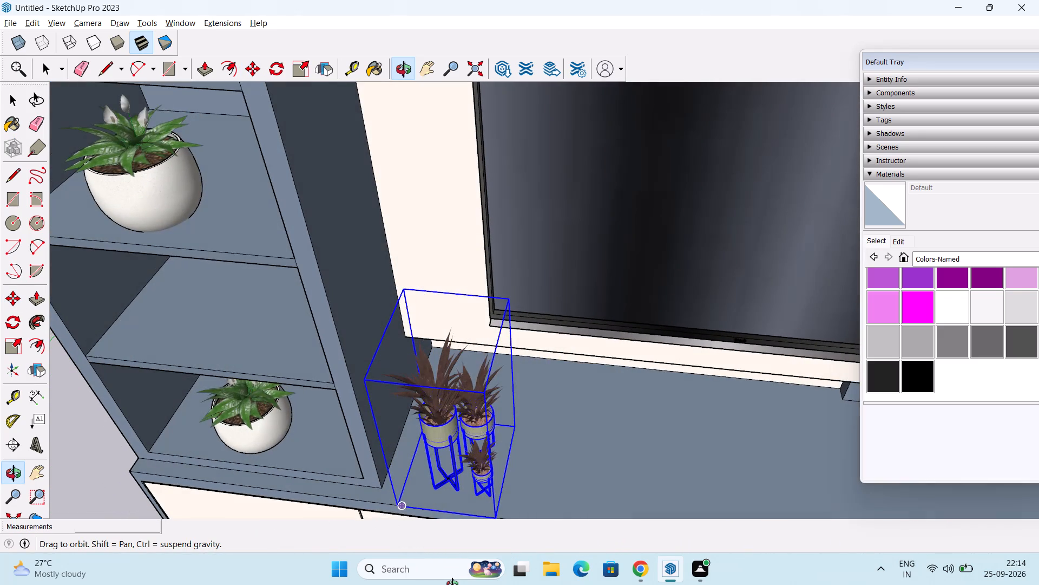
pyautogui.moveTo(452, 584); pyautogui.dragTo(452, 584, button='middle')
pyautogui.scroll(-5, 446, 488)
pyautogui.press('space')
pyautogui.click(179, 434)
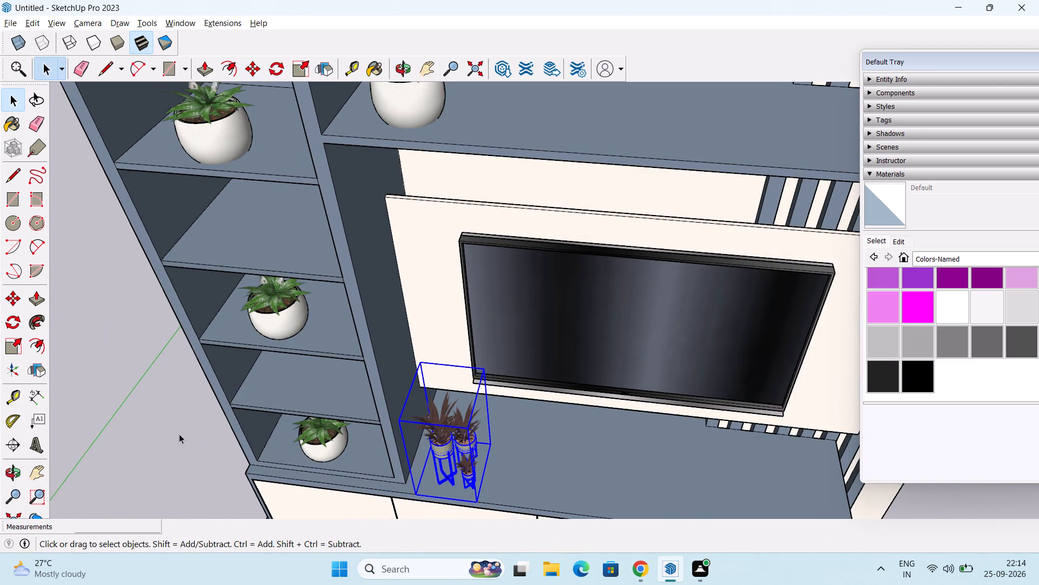
# Examine the whole TV wall from several angles with the newly placed plant group on the low cabinet.
pyautogui.scroll(-3, 188, 412)
pyautogui.moveTo(241, 414); pyautogui.dragTo(312, 303, button='middle')
pyautogui.scroll(-4, 318, 305)
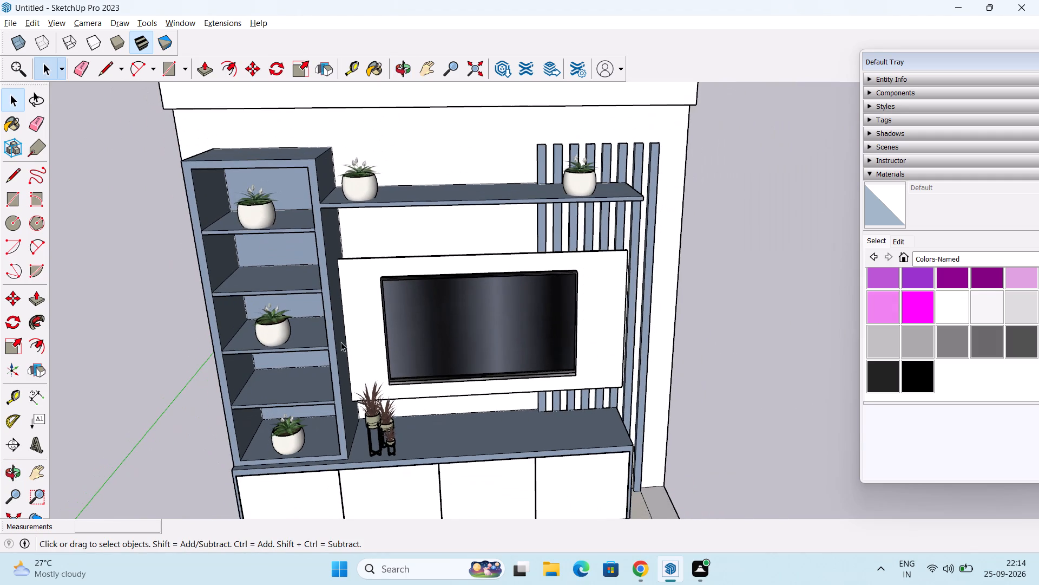
pyautogui.moveTo(445, 417); pyautogui.dragTo(431, 400, button='middle')
pyautogui.moveTo(437, 398); pyautogui.dragTo(361, 400, button='middle')
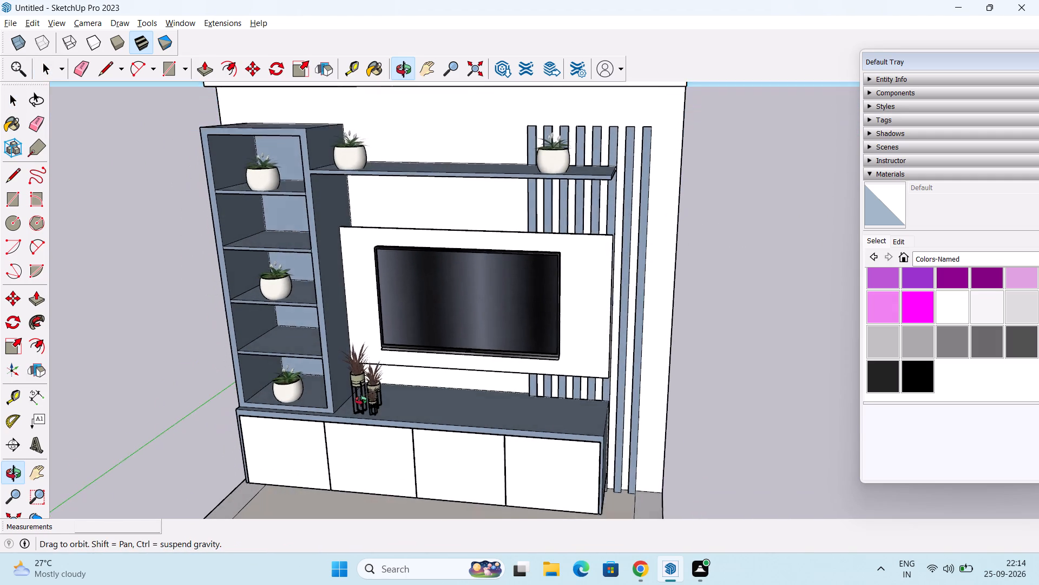
pyautogui.moveTo(361, 400); pyautogui.dragTo(357, 408, button='middle')
pyautogui.scroll(-1, 365, 389)
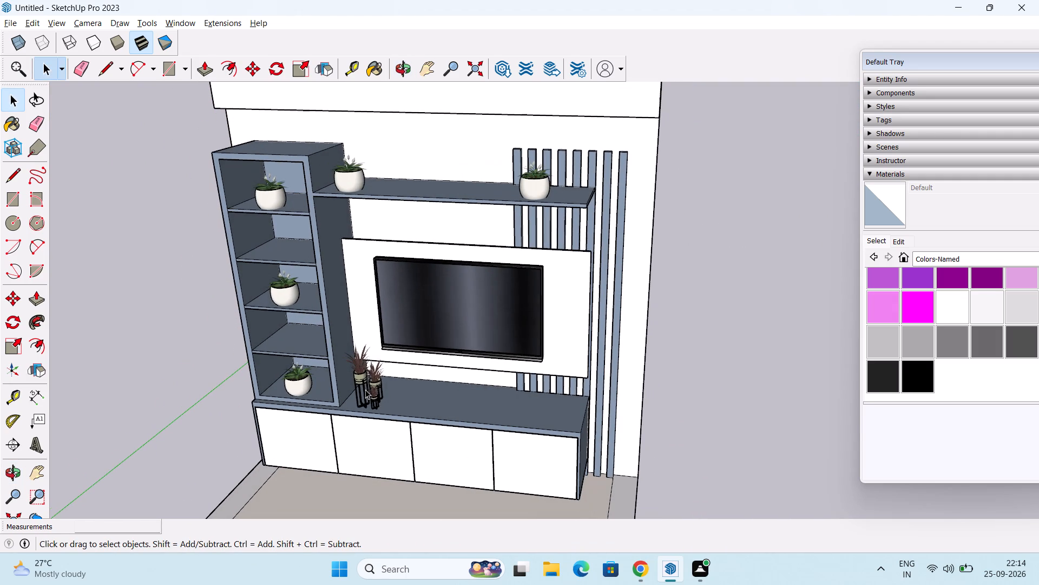
pyautogui.moveTo(367, 378); pyautogui.dragTo(402, 386, button='middle')
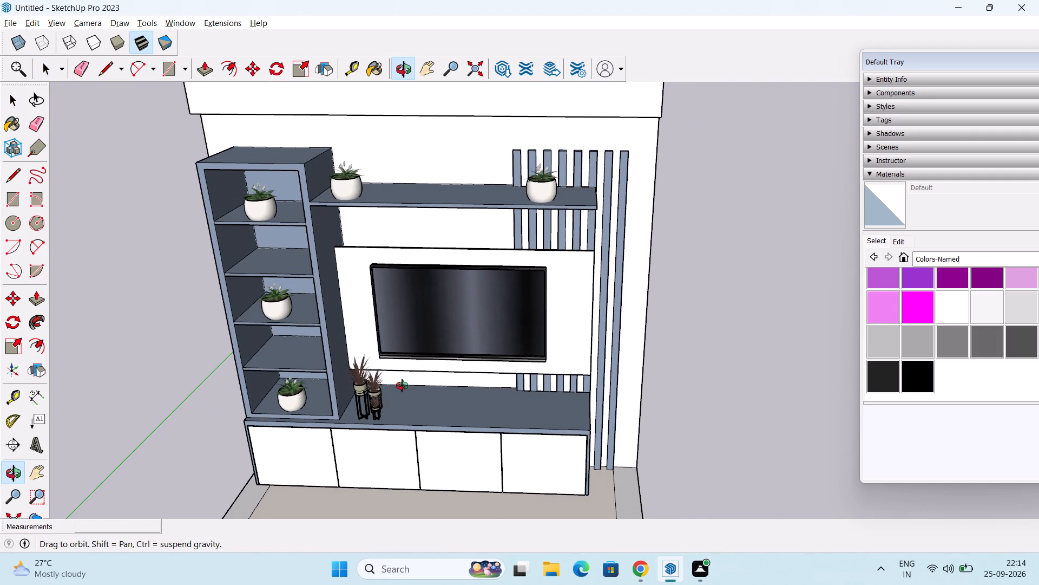
pyautogui.moveTo(402, 386); pyautogui.dragTo(380, 387, button='middle')
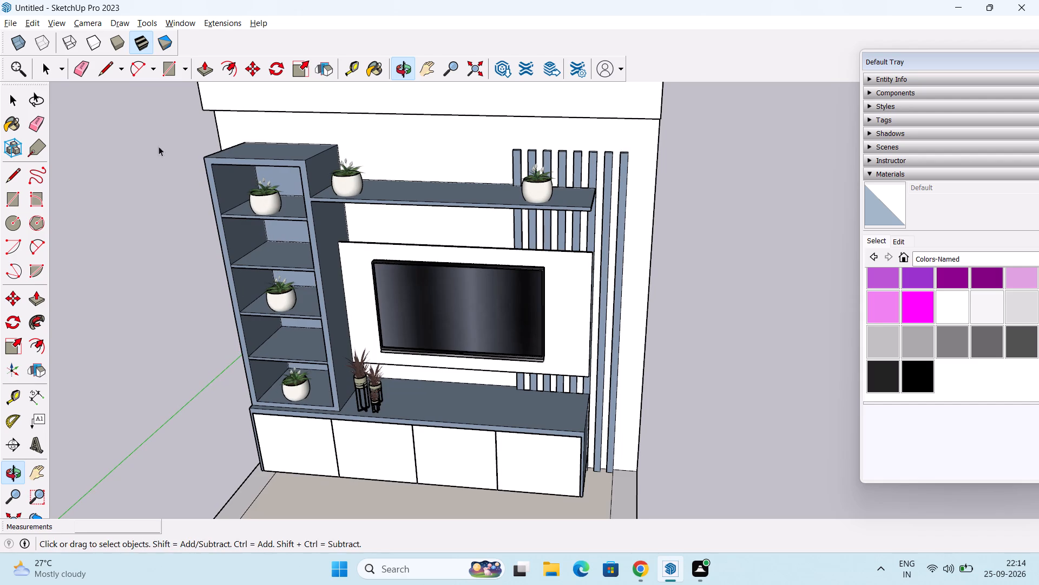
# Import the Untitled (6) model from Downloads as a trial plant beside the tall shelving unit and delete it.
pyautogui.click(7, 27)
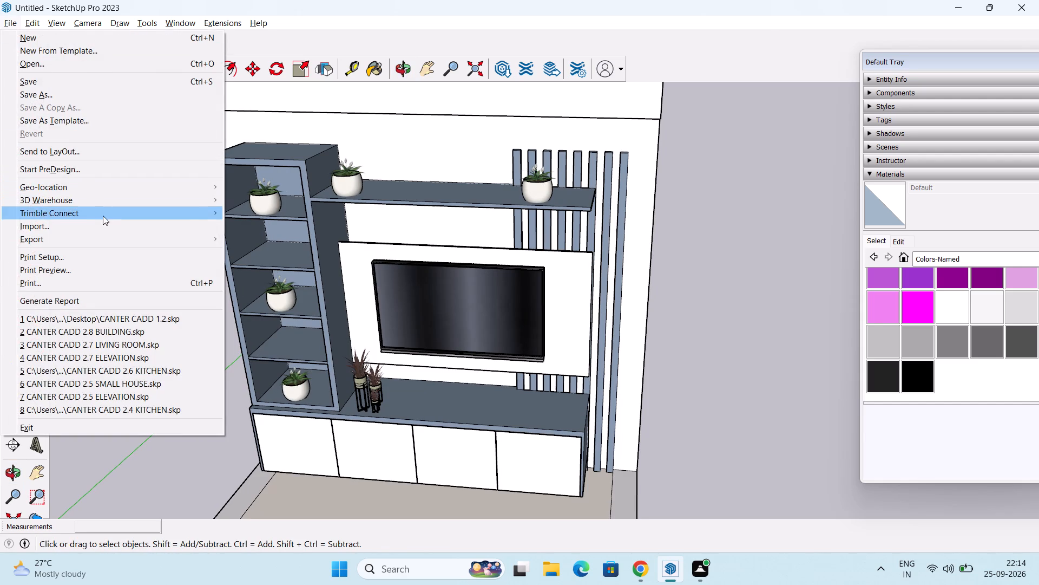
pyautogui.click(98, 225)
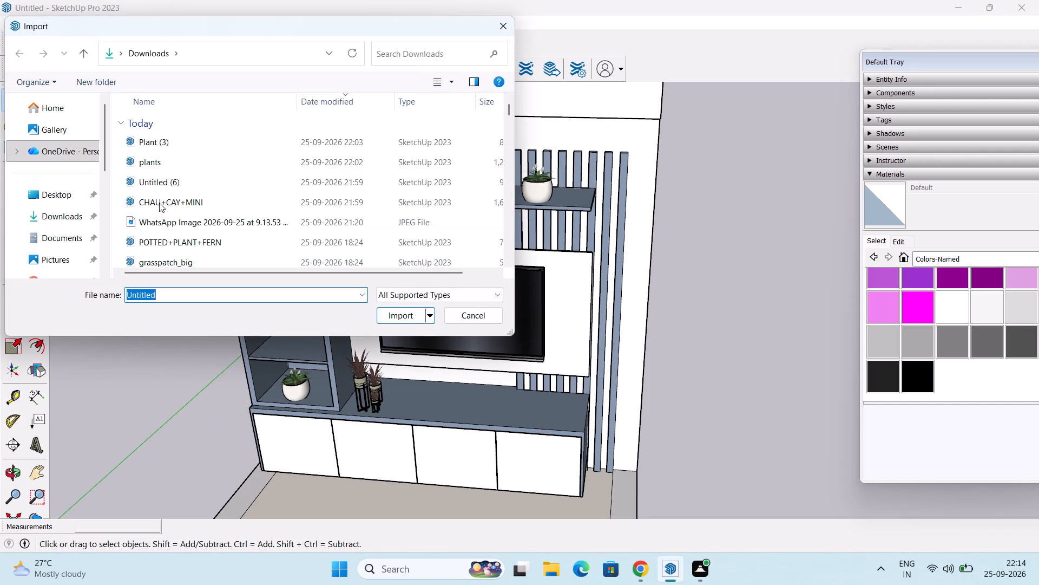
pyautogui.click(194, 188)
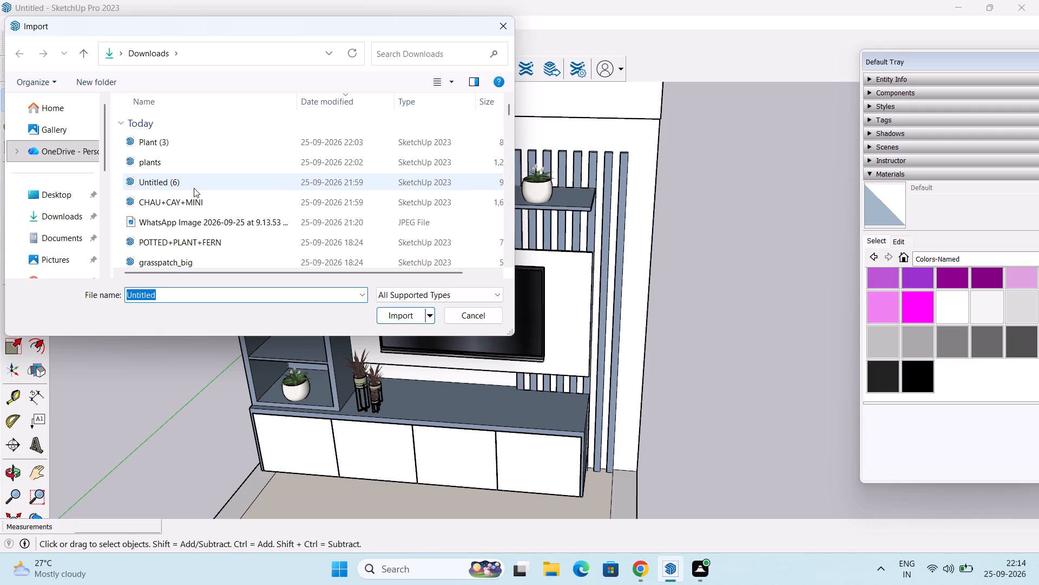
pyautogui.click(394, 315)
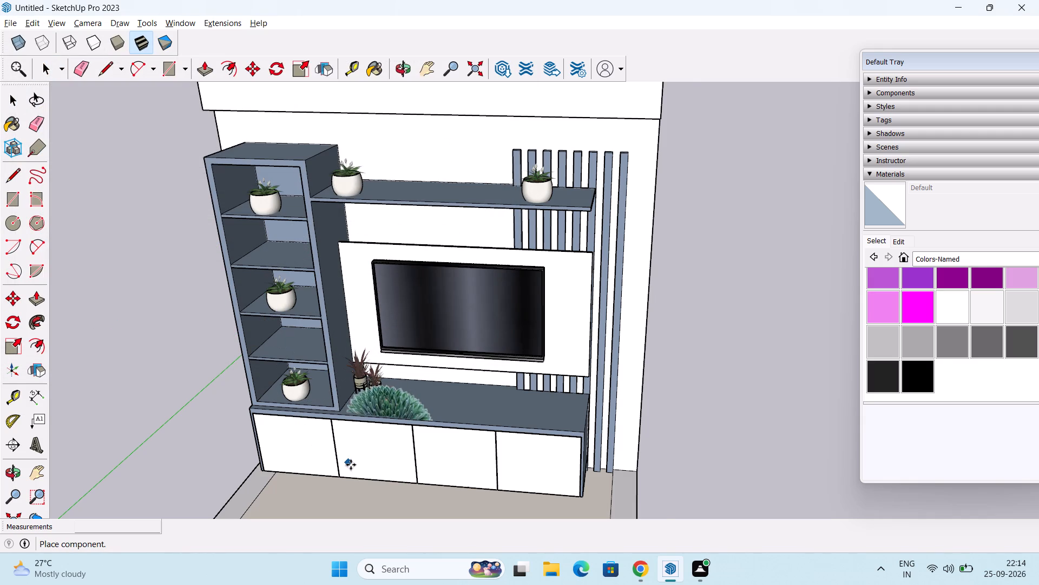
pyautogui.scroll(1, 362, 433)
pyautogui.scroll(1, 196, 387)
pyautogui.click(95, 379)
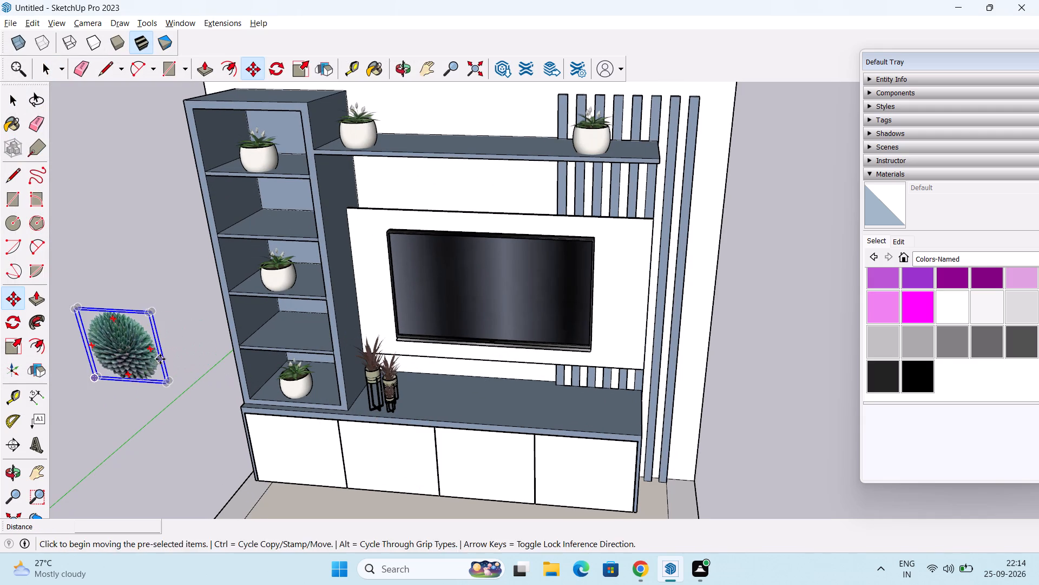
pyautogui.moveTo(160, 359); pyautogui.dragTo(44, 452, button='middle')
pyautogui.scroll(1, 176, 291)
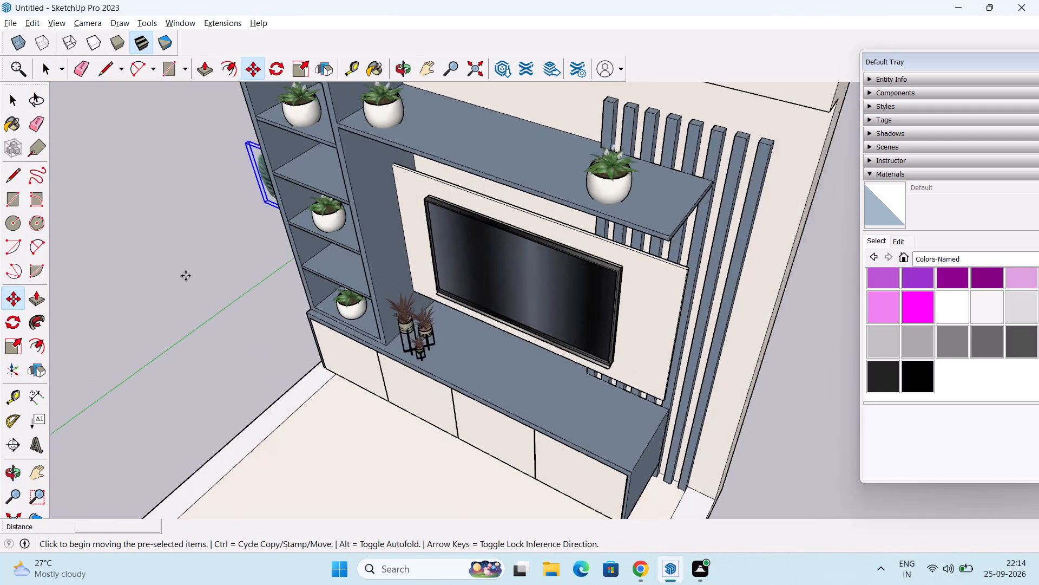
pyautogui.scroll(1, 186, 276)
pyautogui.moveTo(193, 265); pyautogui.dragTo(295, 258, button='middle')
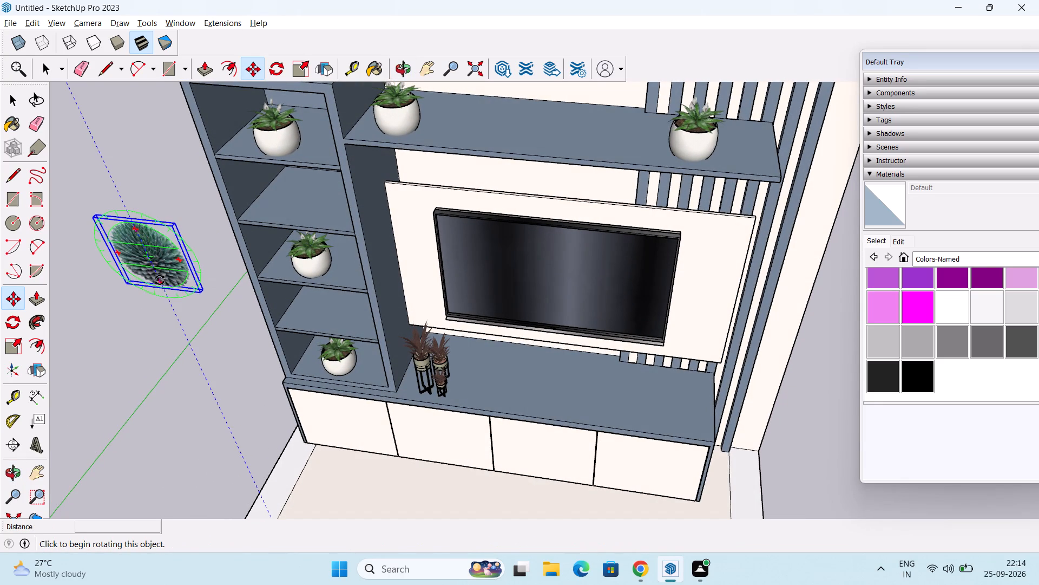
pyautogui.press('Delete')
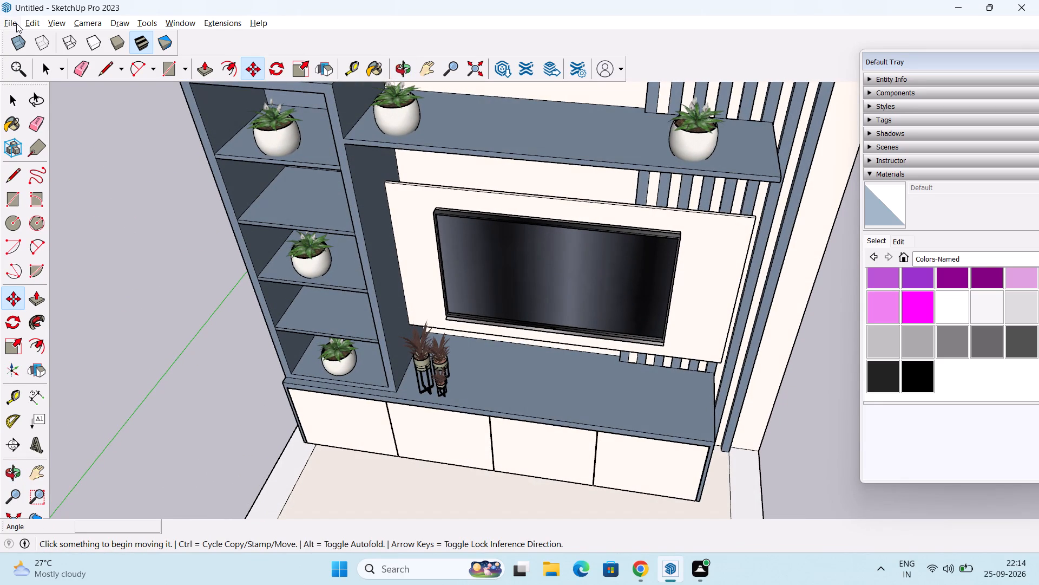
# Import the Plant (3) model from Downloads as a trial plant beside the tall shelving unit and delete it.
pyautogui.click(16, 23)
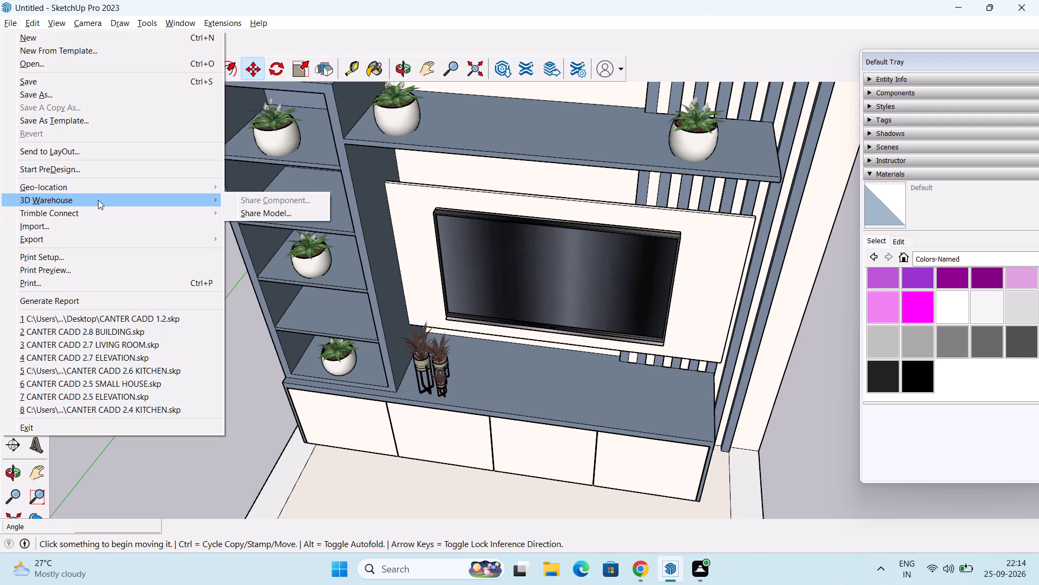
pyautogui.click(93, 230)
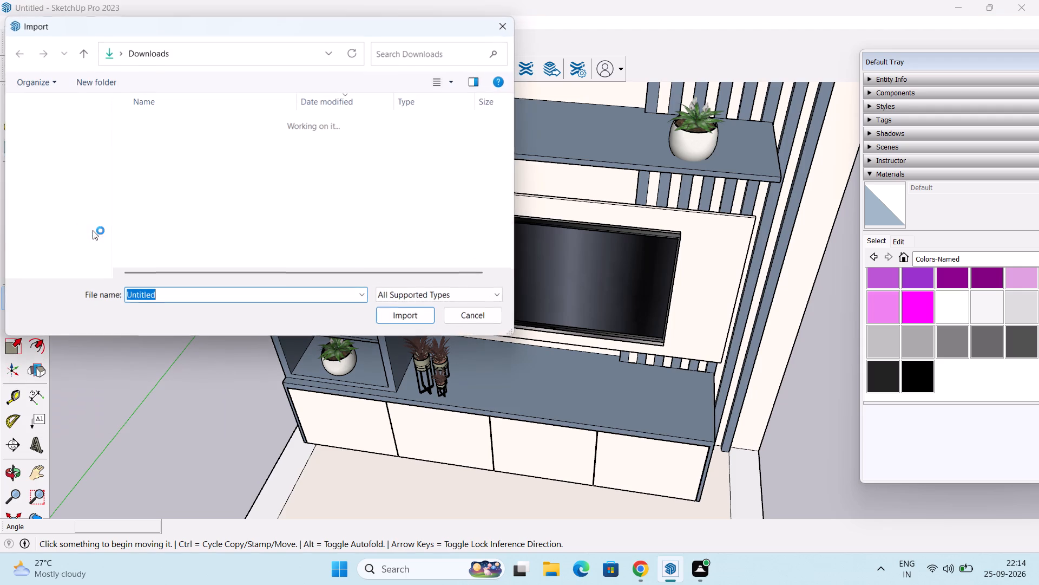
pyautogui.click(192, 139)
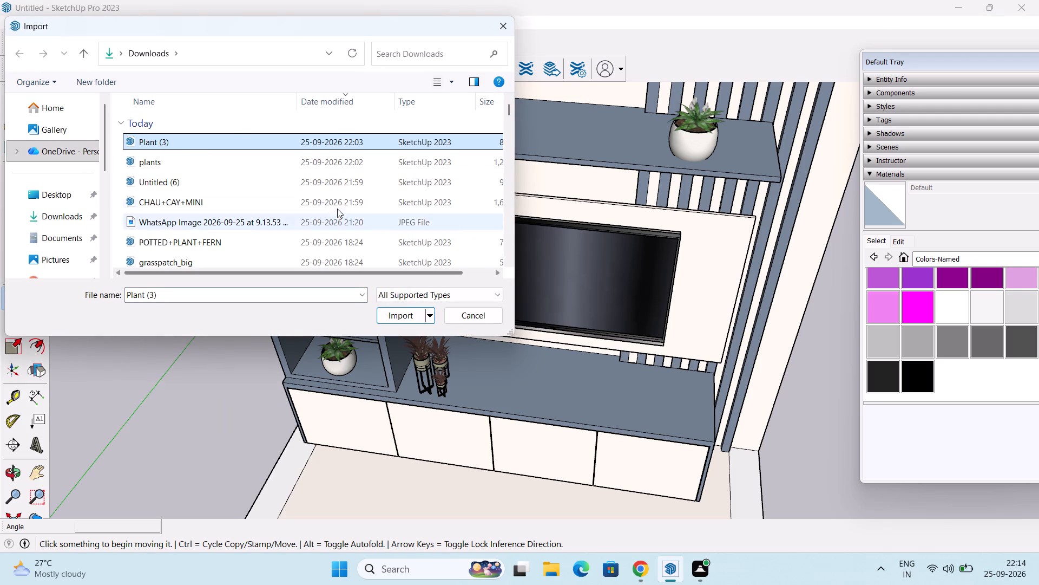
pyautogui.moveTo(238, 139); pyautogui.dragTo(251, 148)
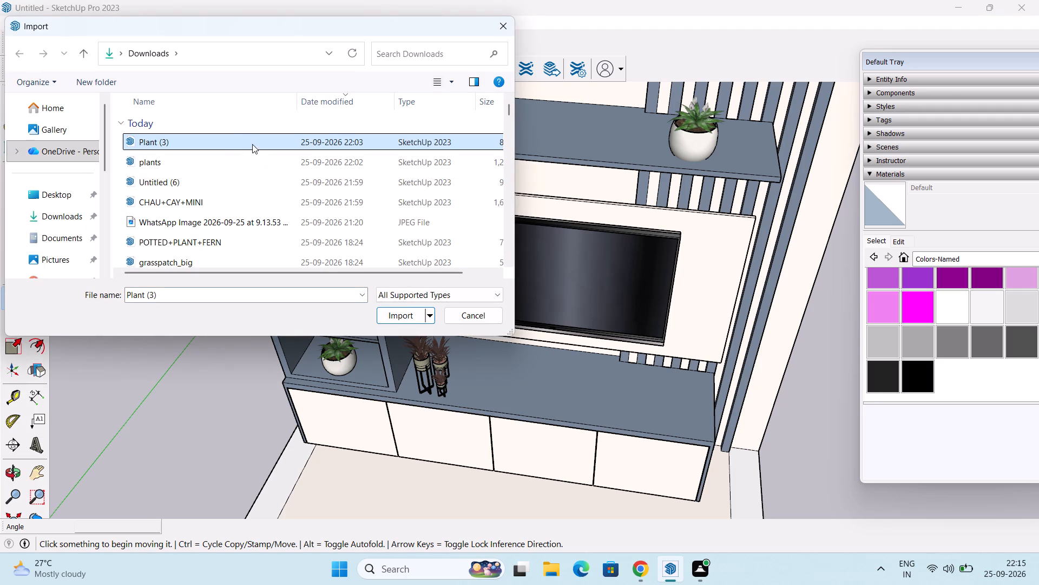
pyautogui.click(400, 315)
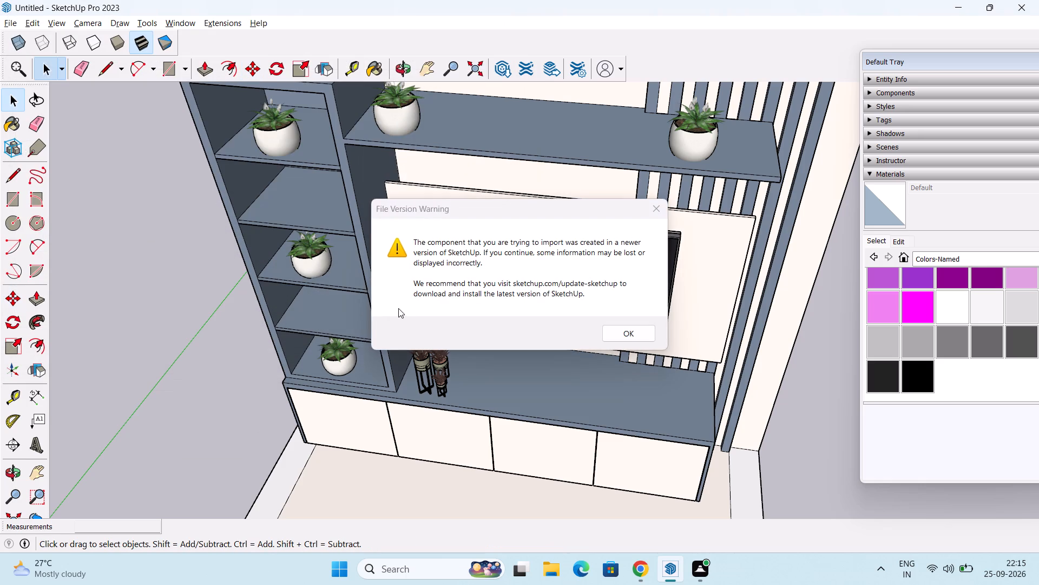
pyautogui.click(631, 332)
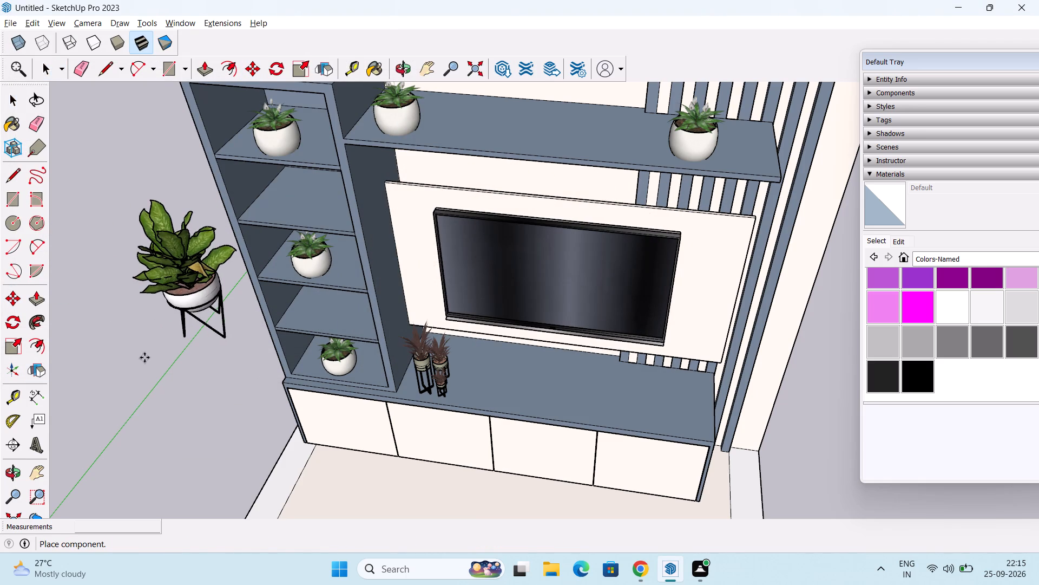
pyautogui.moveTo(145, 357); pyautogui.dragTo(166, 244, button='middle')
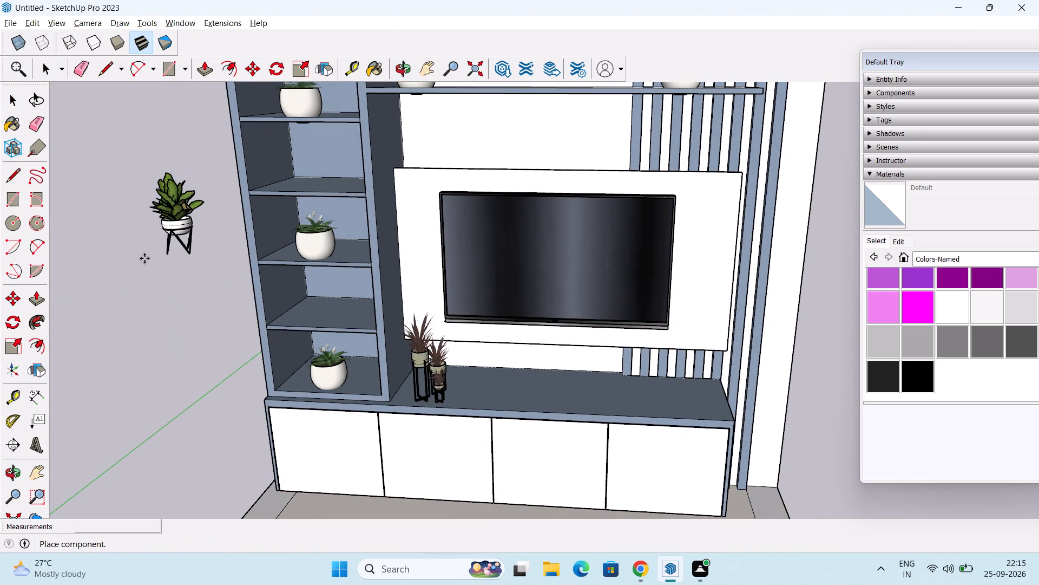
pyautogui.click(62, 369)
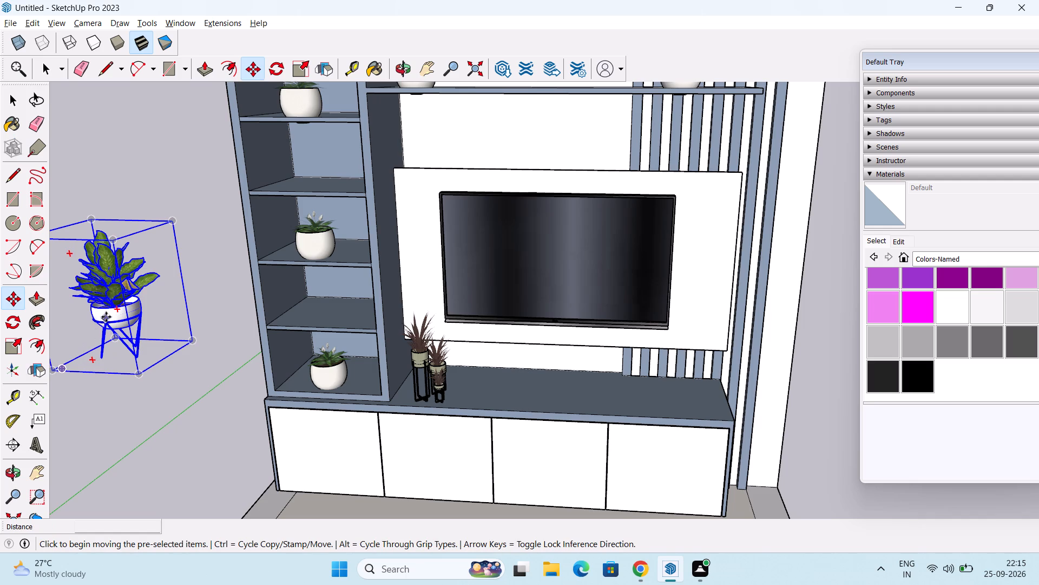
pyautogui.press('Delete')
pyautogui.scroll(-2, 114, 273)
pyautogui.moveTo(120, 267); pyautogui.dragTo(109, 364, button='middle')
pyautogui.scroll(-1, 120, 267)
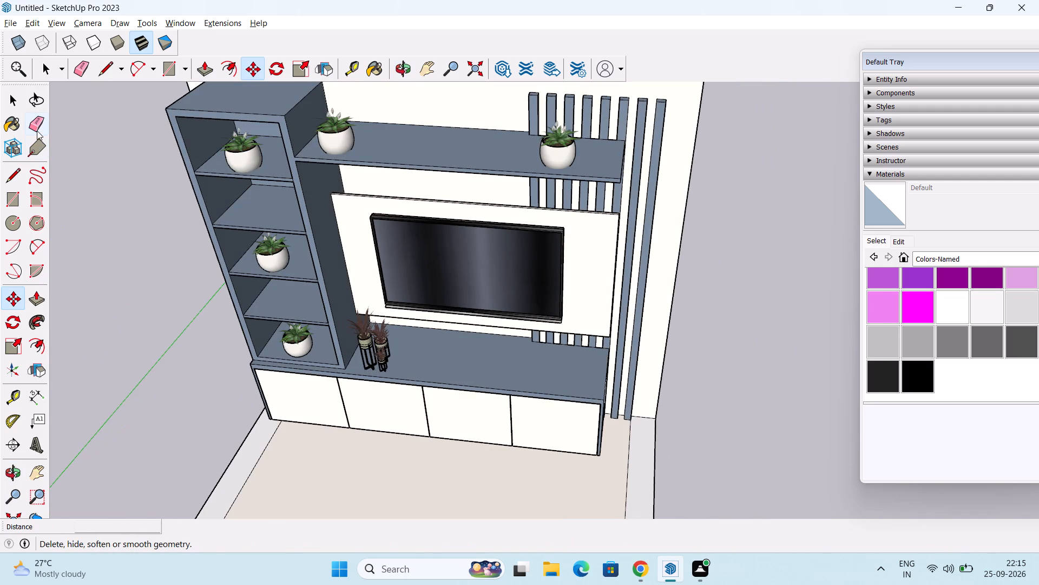
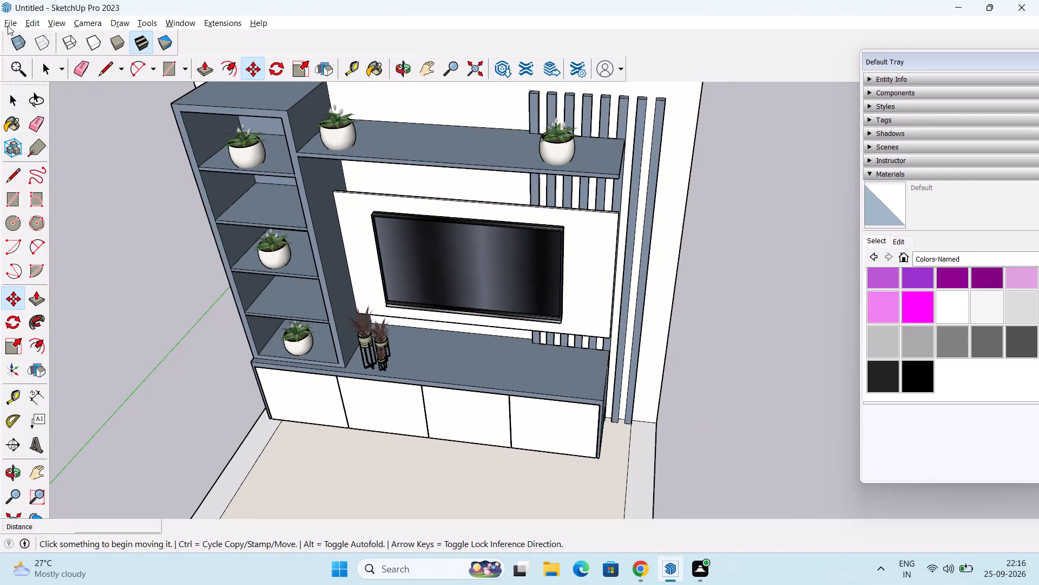
# Import the Toy+ship model from Downloads and place it on the floor in front of the TV cabinet.
pyautogui.click(8, 25)
pyautogui.click(87, 224)
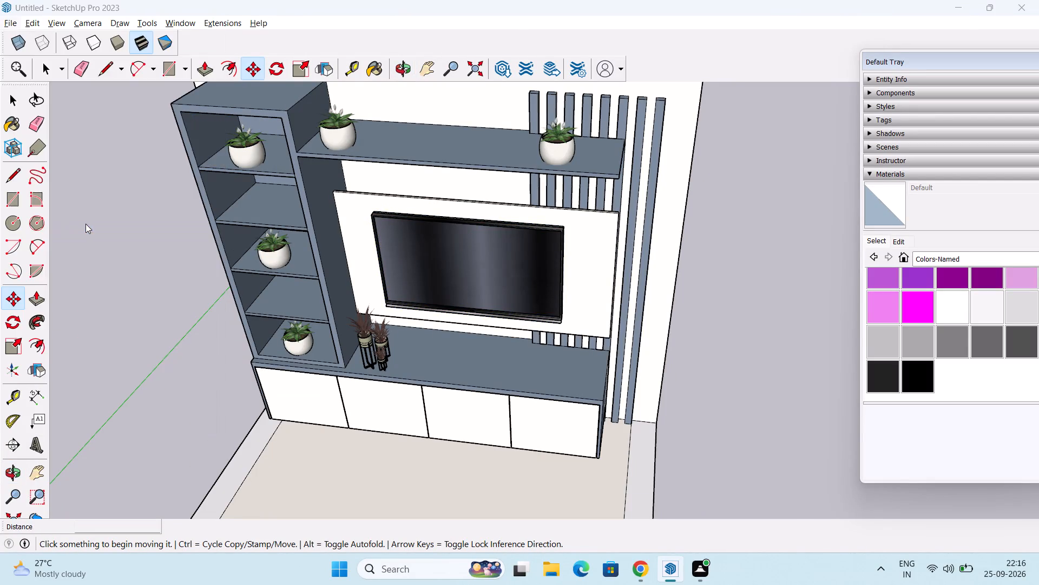
pyautogui.click(177, 164)
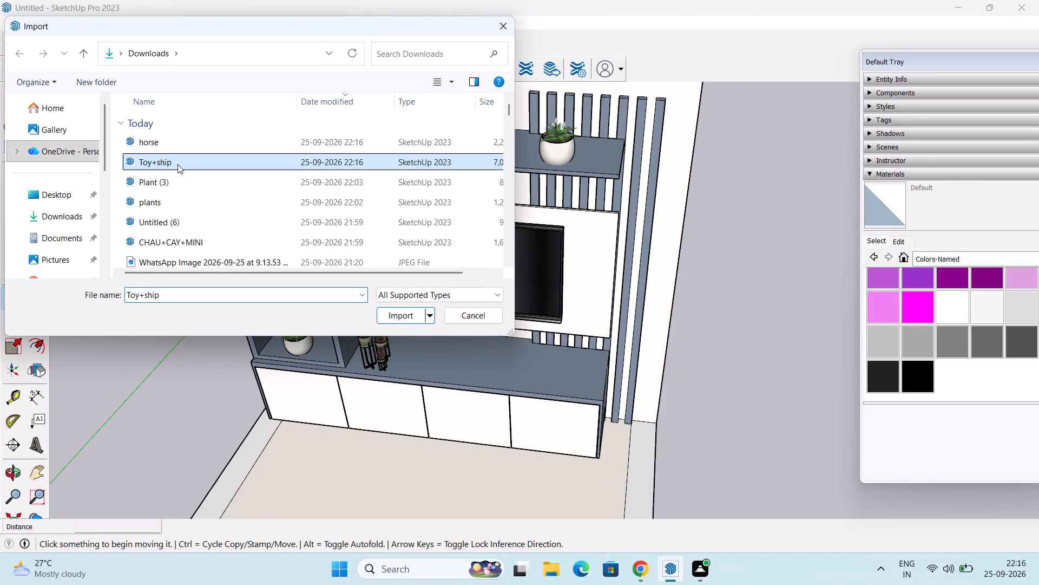
pyautogui.click(388, 311)
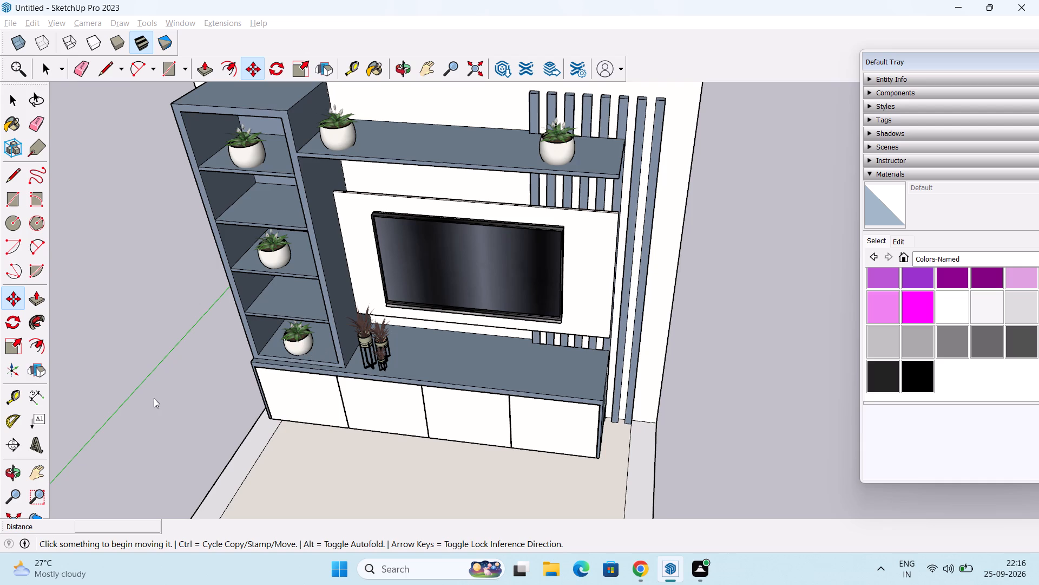
pyautogui.scroll(-3, 159, 362)
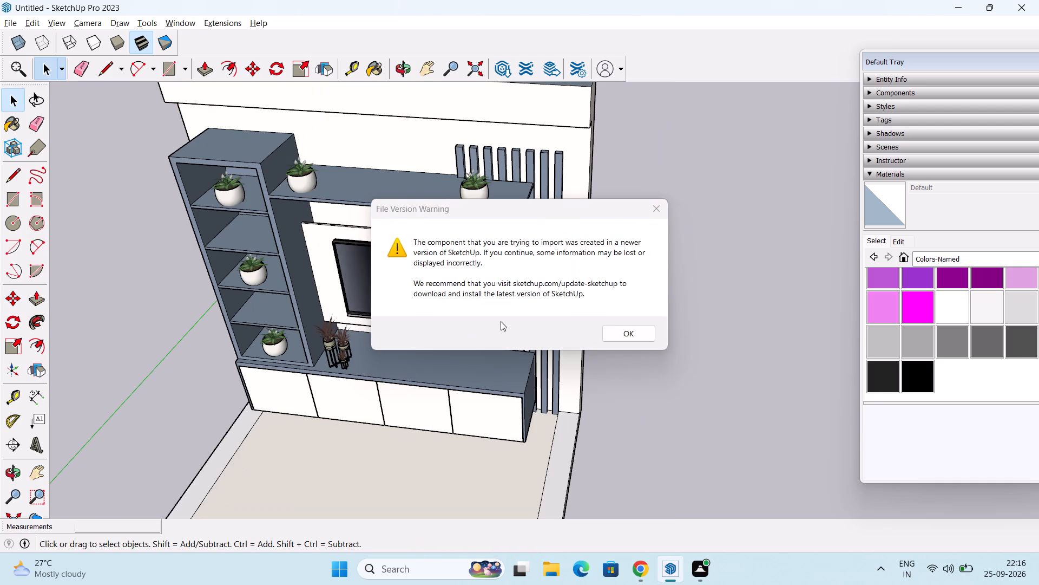
pyautogui.click(622, 335)
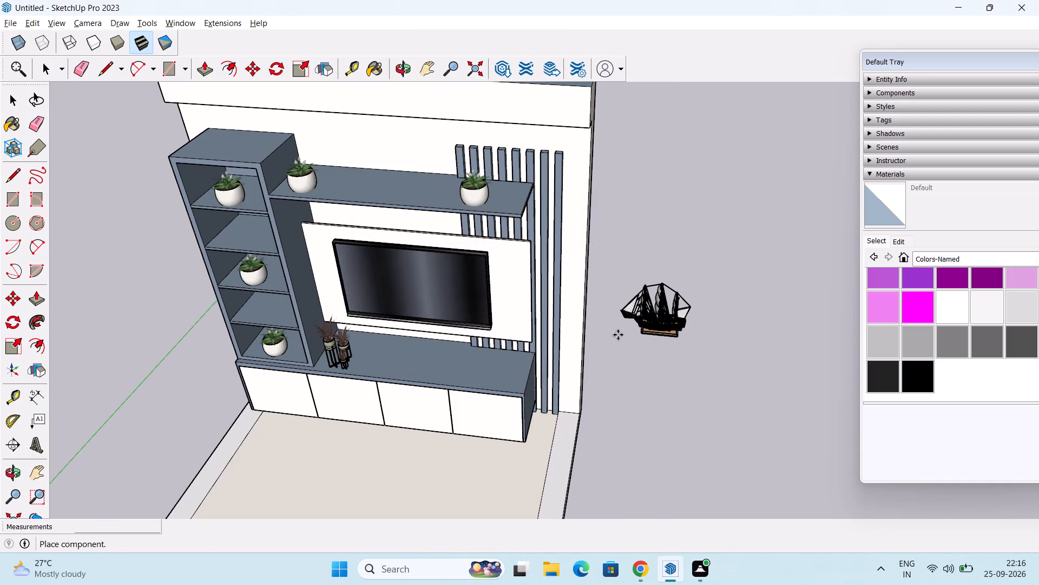
pyautogui.scroll(6, 179, 280)
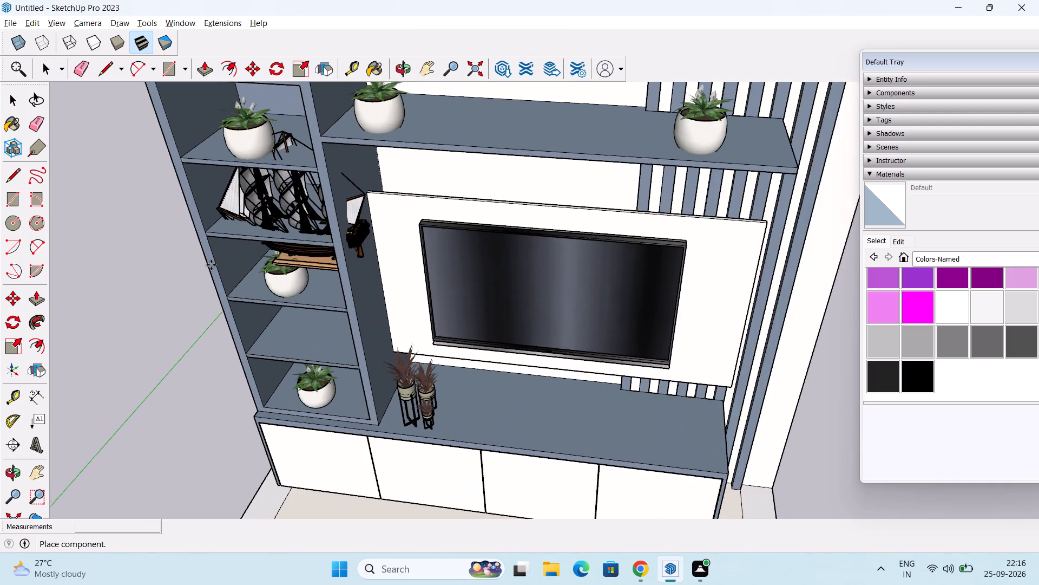
pyautogui.moveTo(211, 265); pyautogui.dragTo(259, 350, button='middle')
pyautogui.scroll(-2, 259, 368)
pyautogui.moveTo(275, 370); pyautogui.dragTo(273, 265, button='middle')
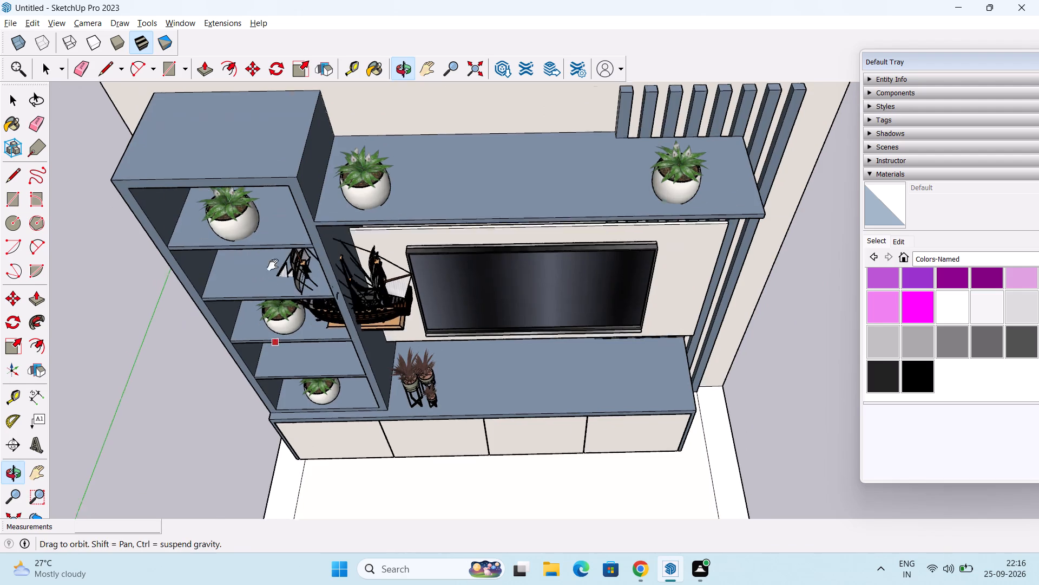
pyautogui.moveTo(273, 265); pyautogui.dragTo(276, 132, button='middle')
pyautogui.moveTo(338, 303); pyautogui.dragTo(360, 183, button='middle')
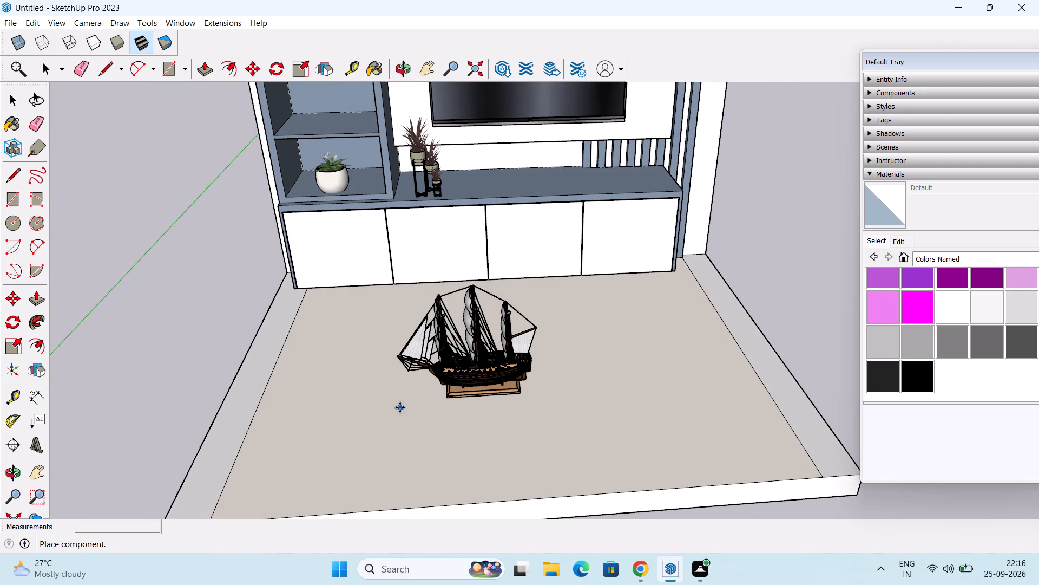
pyautogui.click(400, 407)
# Scale the ship model to 0.75 along the blue axis and 1.67 along the green axis.
pyautogui.moveTo(260, 345); pyautogui.dragTo(189, 411, button='middle')
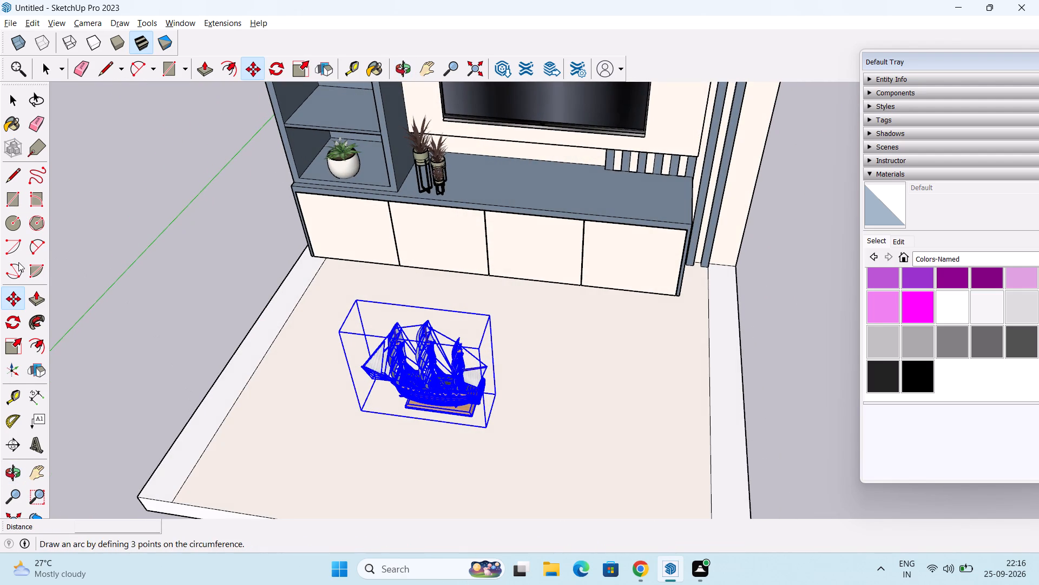
pyautogui.click(15, 345)
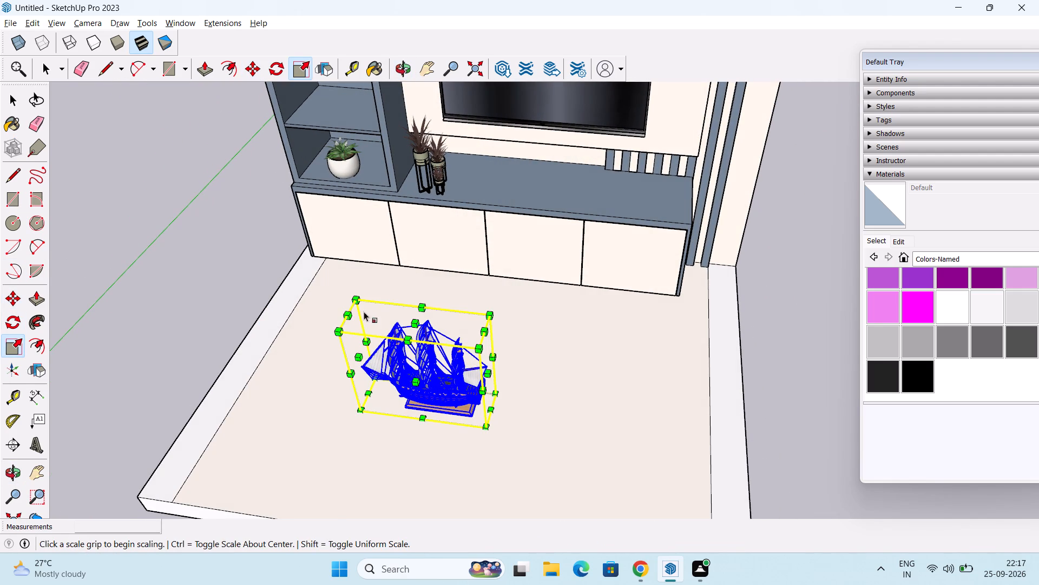
pyautogui.moveTo(417, 320); pyautogui.dragTo(426, 344)
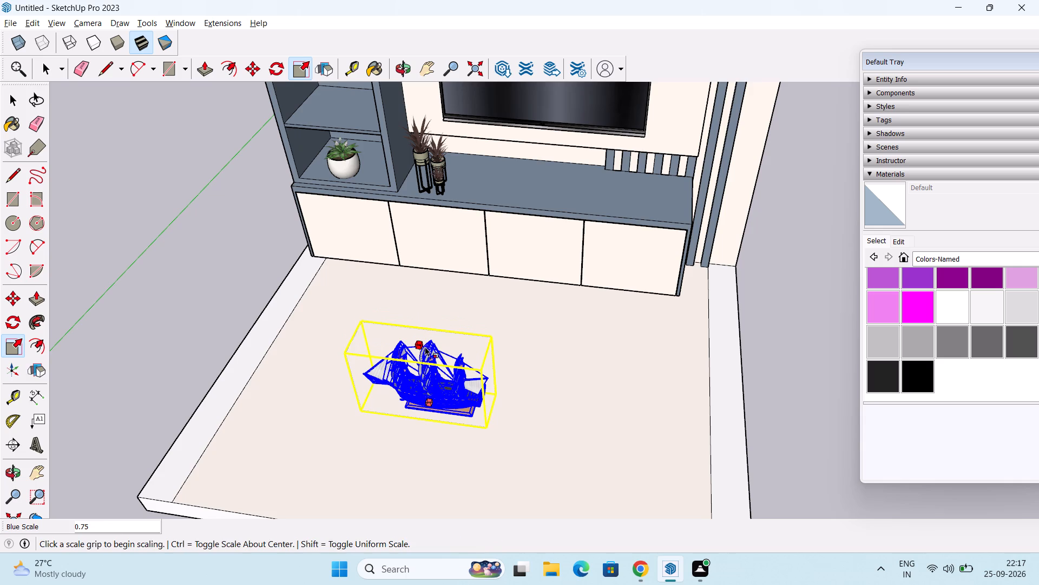
pyautogui.moveTo(415, 394); pyautogui.dragTo(412, 416)
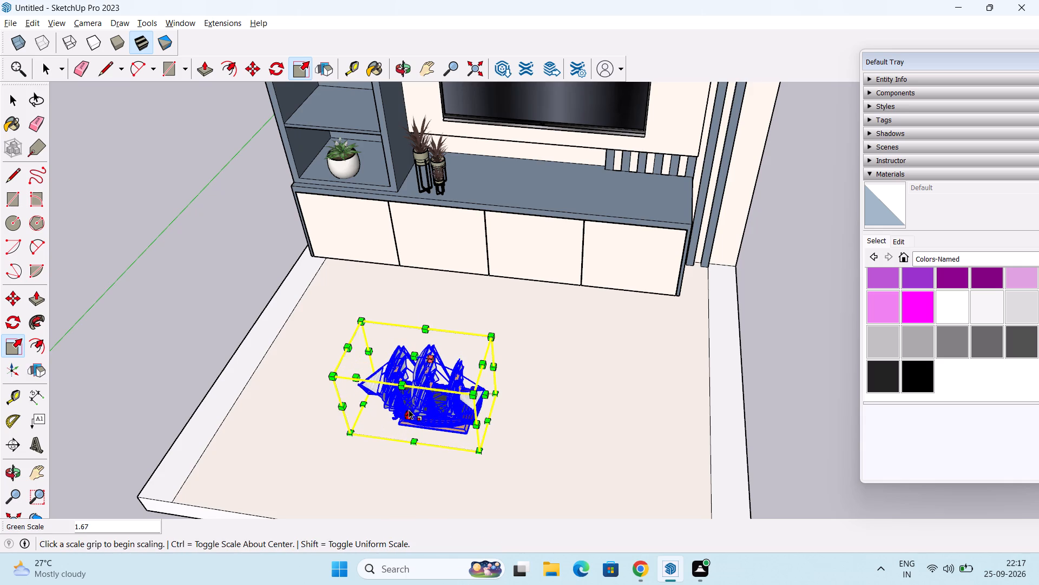
pyautogui.press('space')
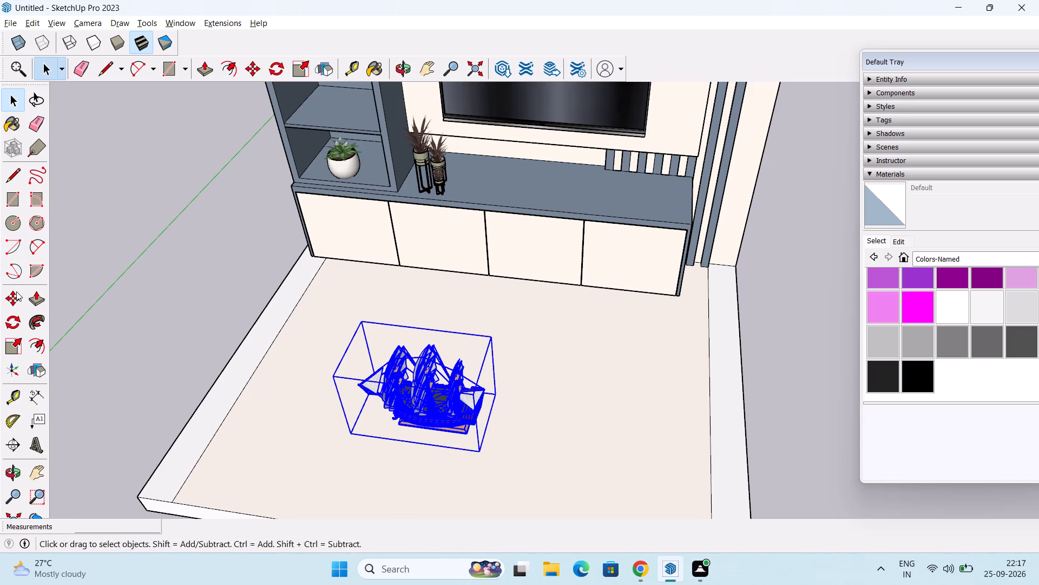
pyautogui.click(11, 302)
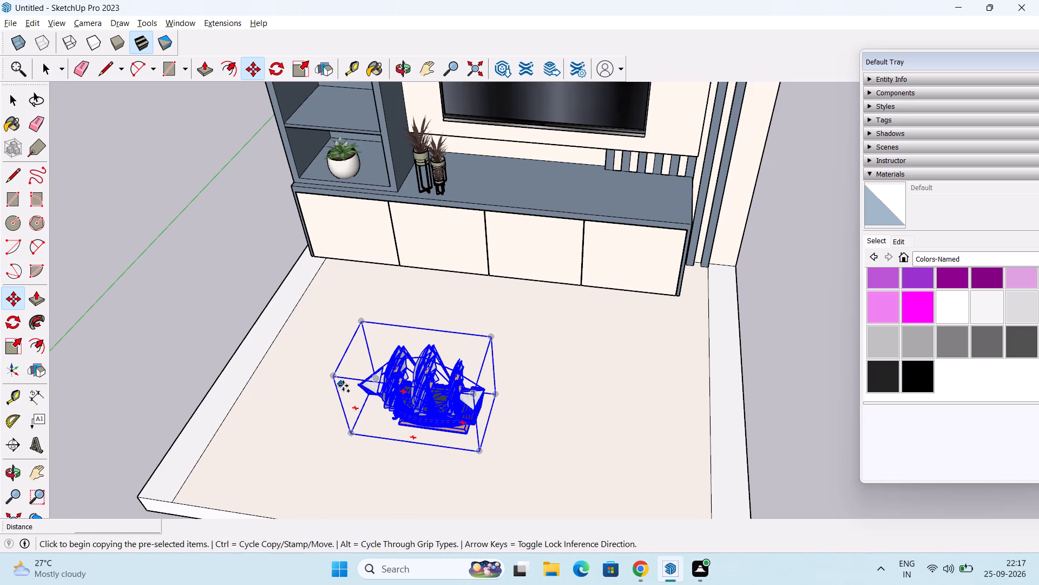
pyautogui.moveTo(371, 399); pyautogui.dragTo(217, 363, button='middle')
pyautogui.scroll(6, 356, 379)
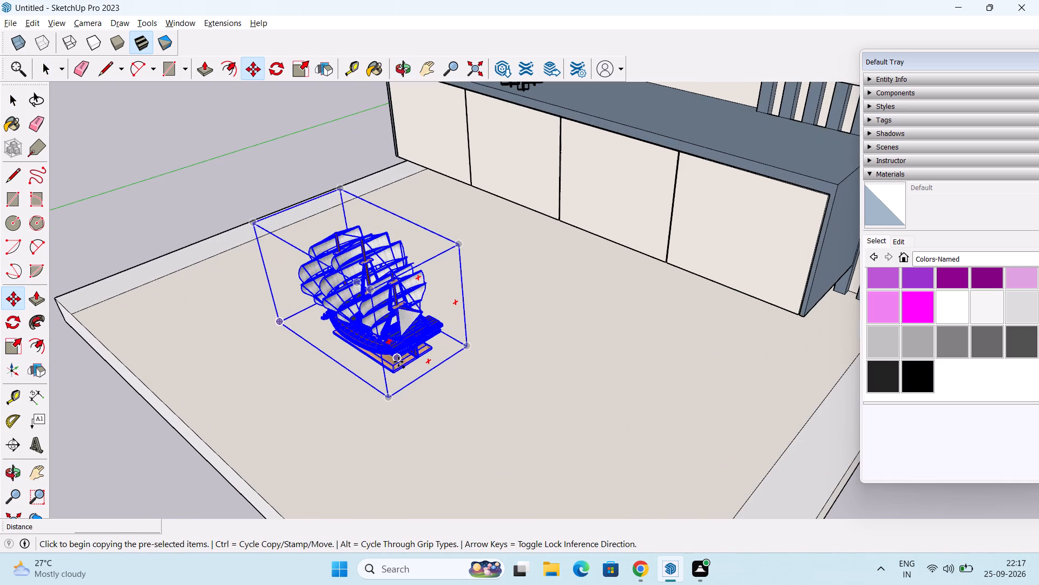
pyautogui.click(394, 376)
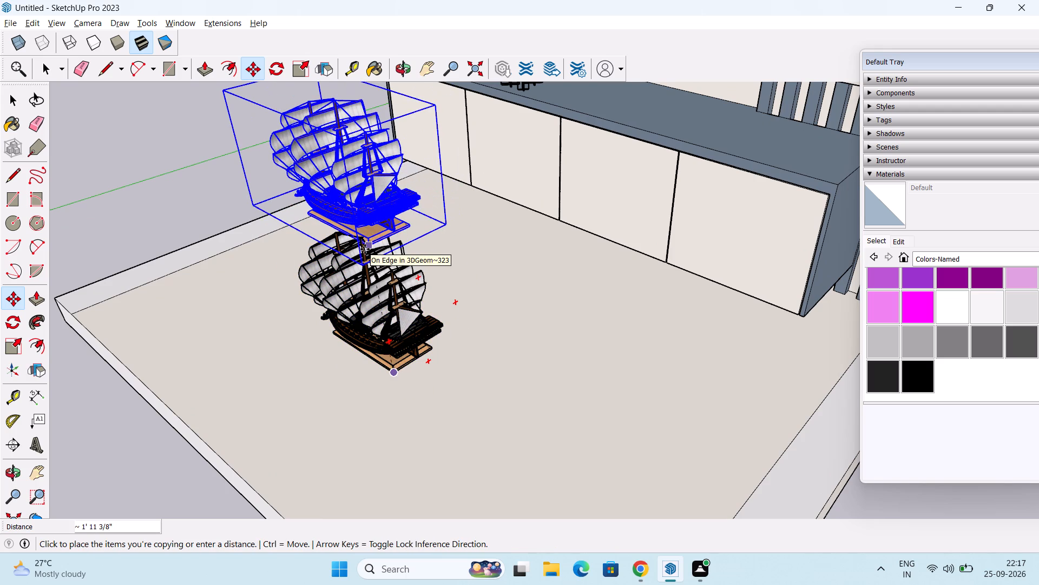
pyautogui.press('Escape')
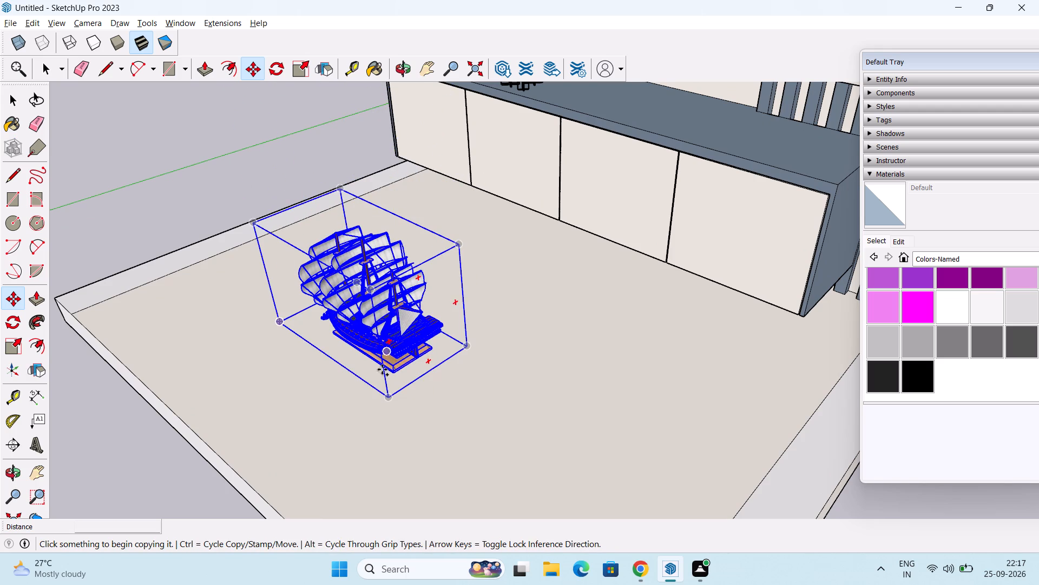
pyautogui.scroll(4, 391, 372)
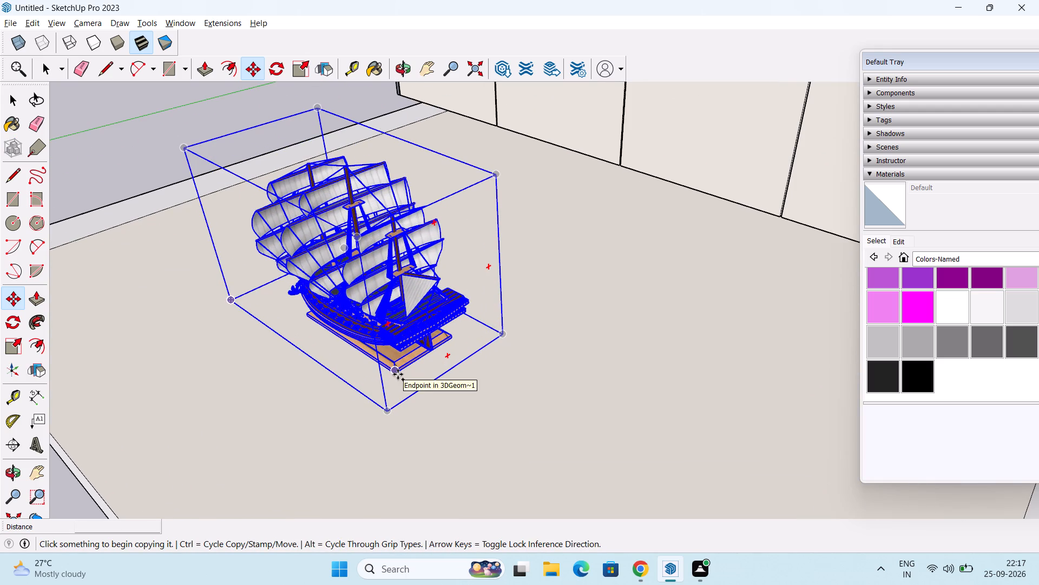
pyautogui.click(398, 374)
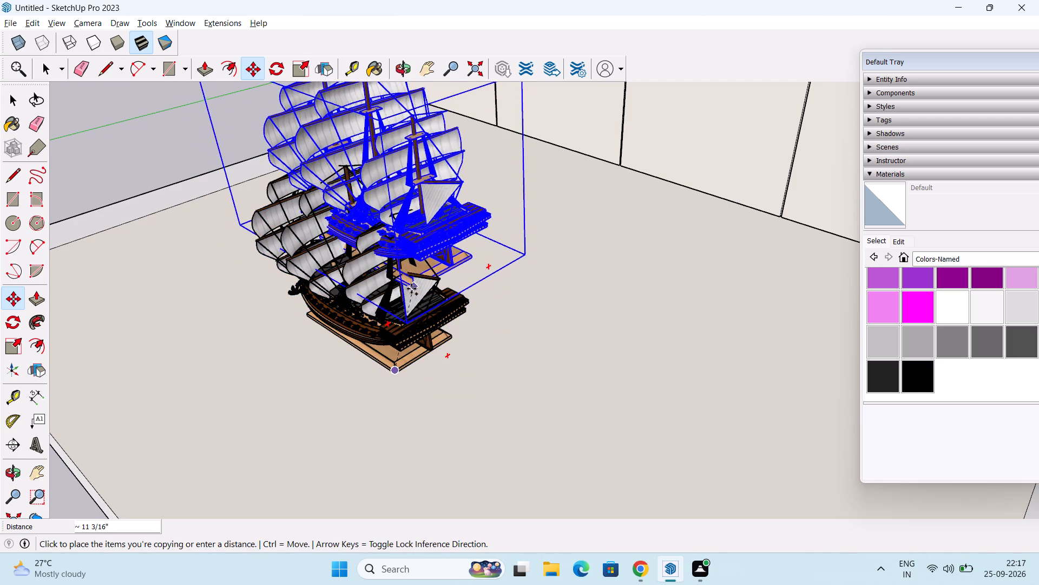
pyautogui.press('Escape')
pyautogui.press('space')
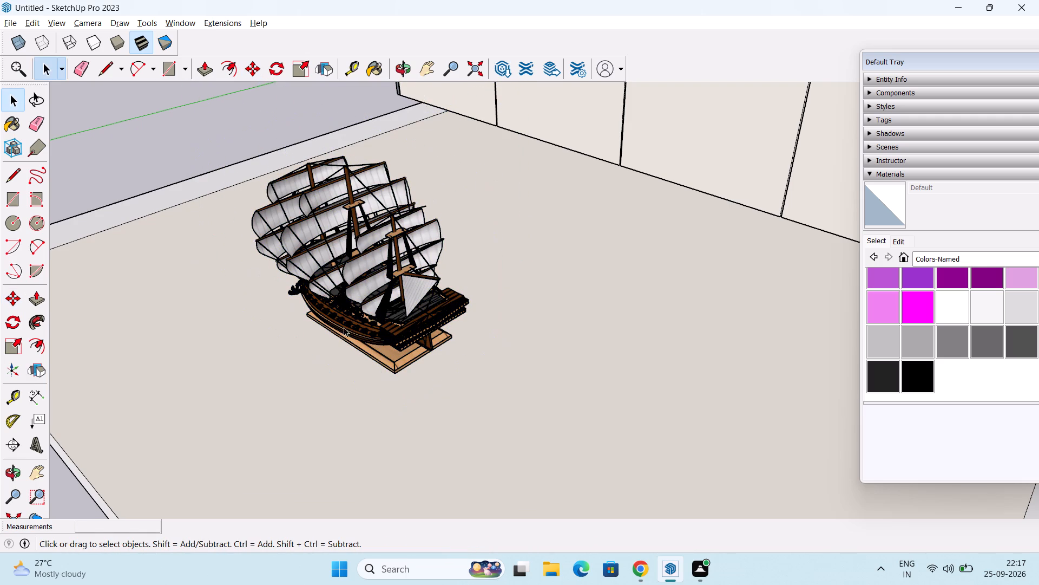
# Move the ship by its stand's front corner onto the front edge of the tall shelving unit's second compartment from the top.
pyautogui.click(347, 320)
pyautogui.press('m')
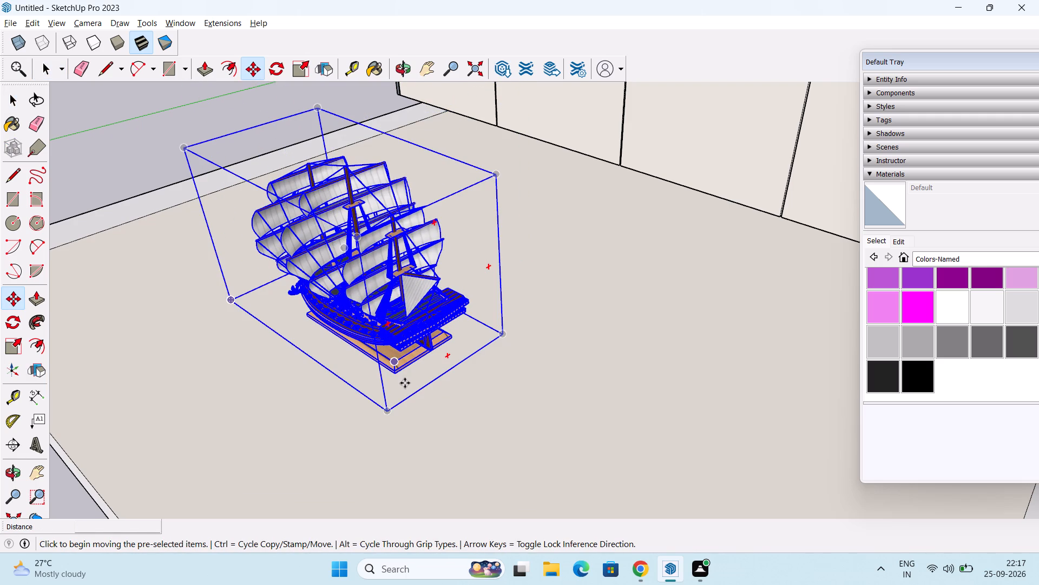
pyautogui.click(396, 377)
pyautogui.scroll(-2, 483, 210)
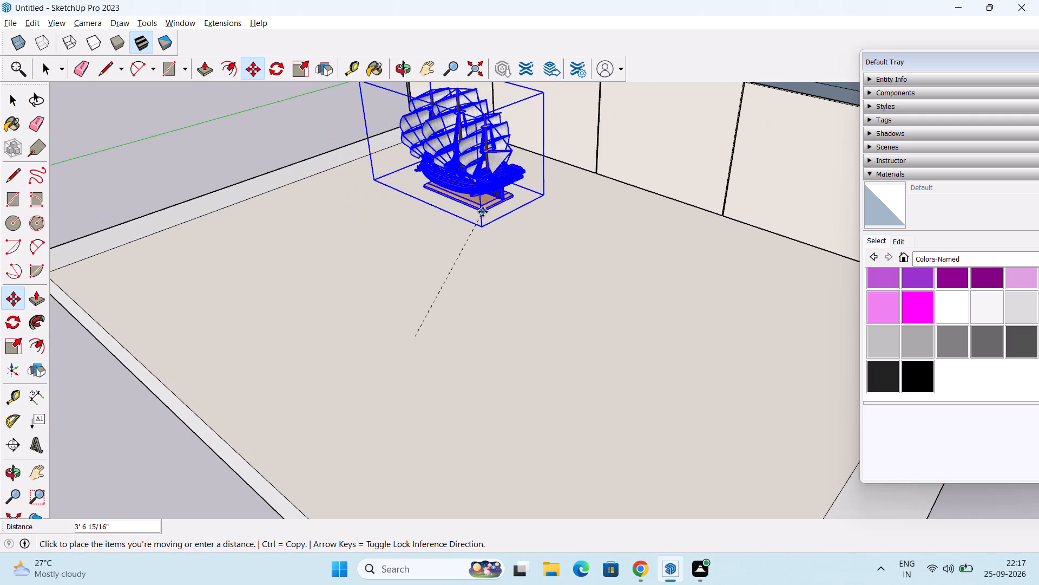
pyautogui.scroll(-1, 483, 212)
pyautogui.keyDown('shift'); pyautogui.moveTo(482, 214); pyautogui.dragTo(421, 415, button='middle'); pyautogui.keyUp('shift')
pyautogui.scroll(-5, 455, 289)
pyautogui.keyDown('shift'); pyautogui.moveTo(453, 247); pyautogui.dragTo(486, 322, button='middle'); pyautogui.keyUp('shift')
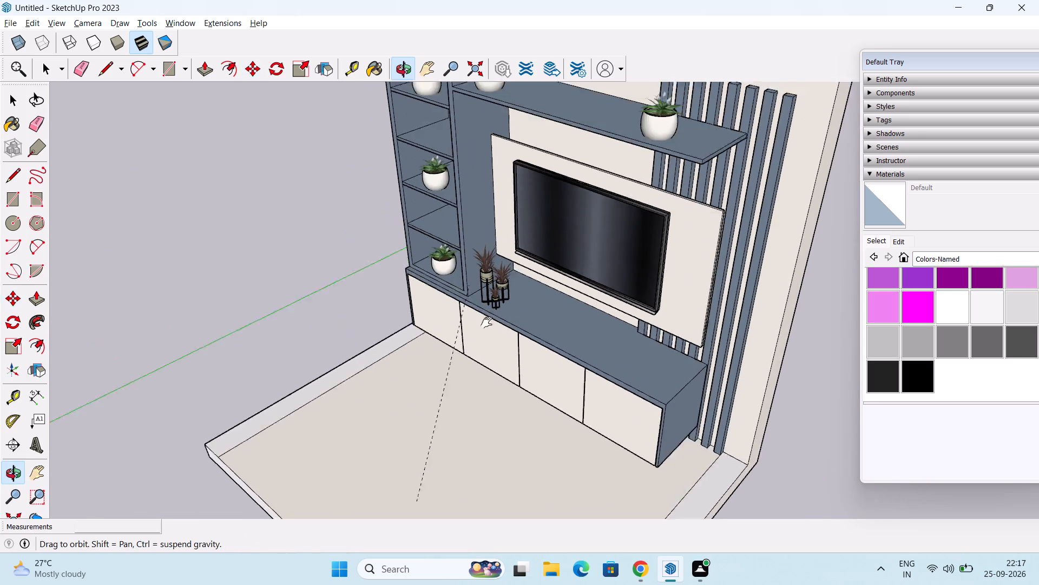
pyautogui.keyDown('shift'); pyautogui.moveTo(486, 322); pyautogui.dragTo(519, 387, button='middle'); pyautogui.keyUp('shift')
pyautogui.scroll(16, 459, 252)
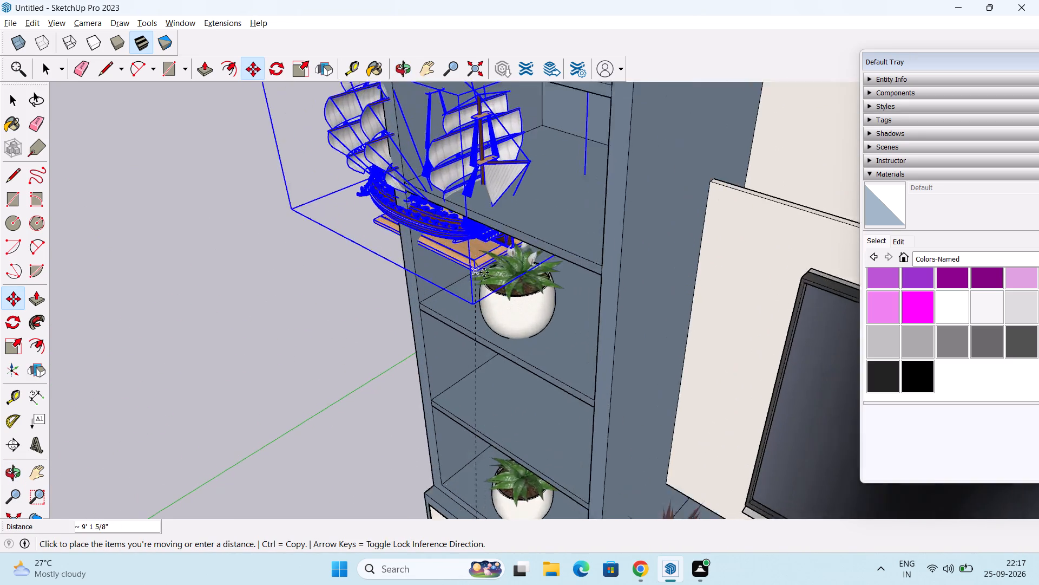
pyautogui.moveTo(490, 268); pyautogui.dragTo(581, 306, button='middle')
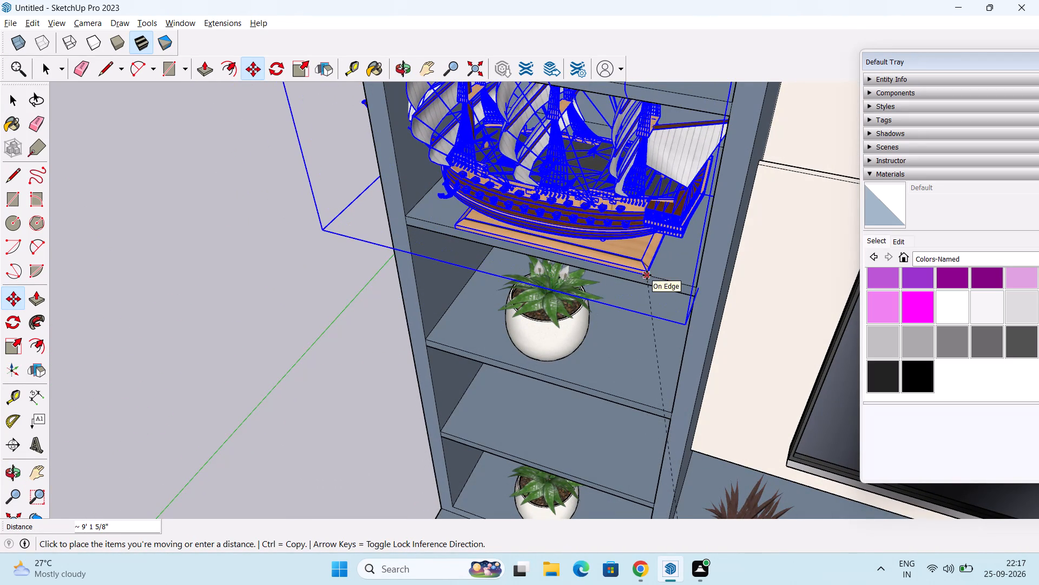
pyautogui.click(647, 275)
# Shrink the ship to fit inside its shelf compartment, scaling height to 0.67, narrowing the width from the bow side, then scaling width to 0.95.
pyautogui.scroll(-5, 623, 286)
pyautogui.moveTo(606, 311); pyautogui.dragTo(616, 305, button='middle')
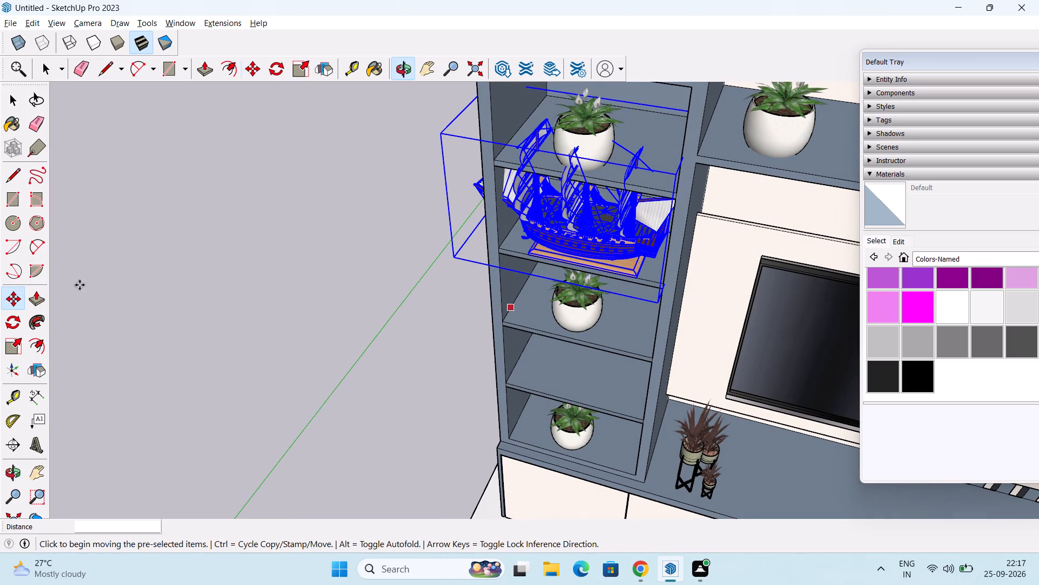
pyautogui.moveTo(12, 346); pyautogui.dragTo(21, 341)
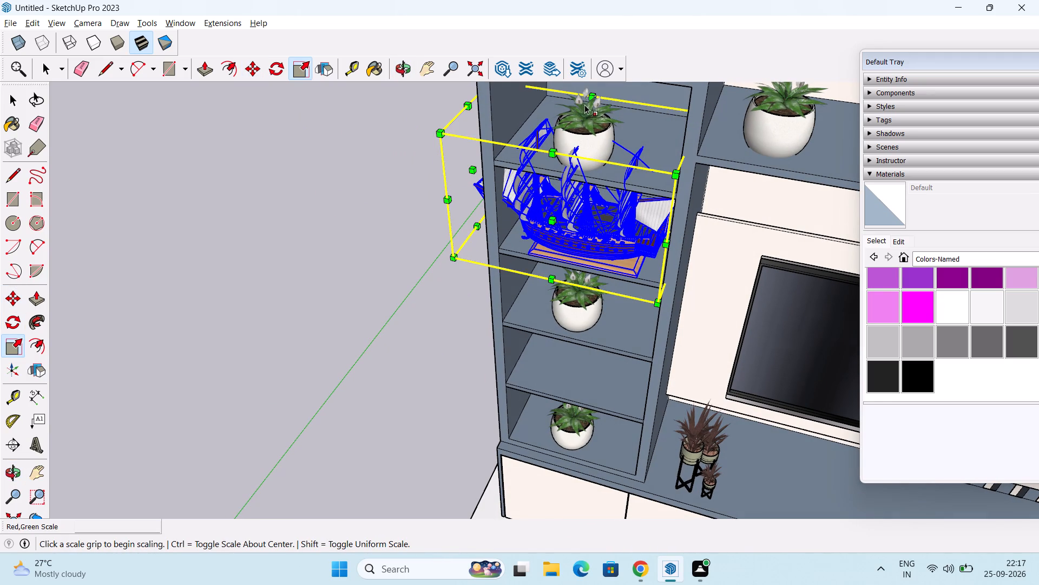
pyautogui.moveTo(564, 113); pyautogui.dragTo(693, 168, button='middle')
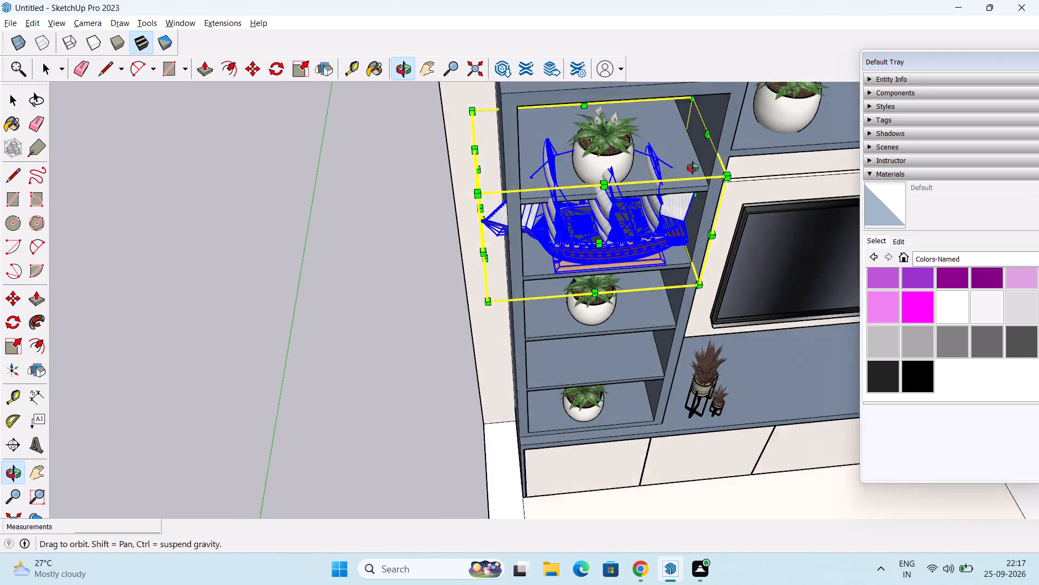
pyautogui.moveTo(693, 168); pyautogui.dragTo(734, 132, button='middle')
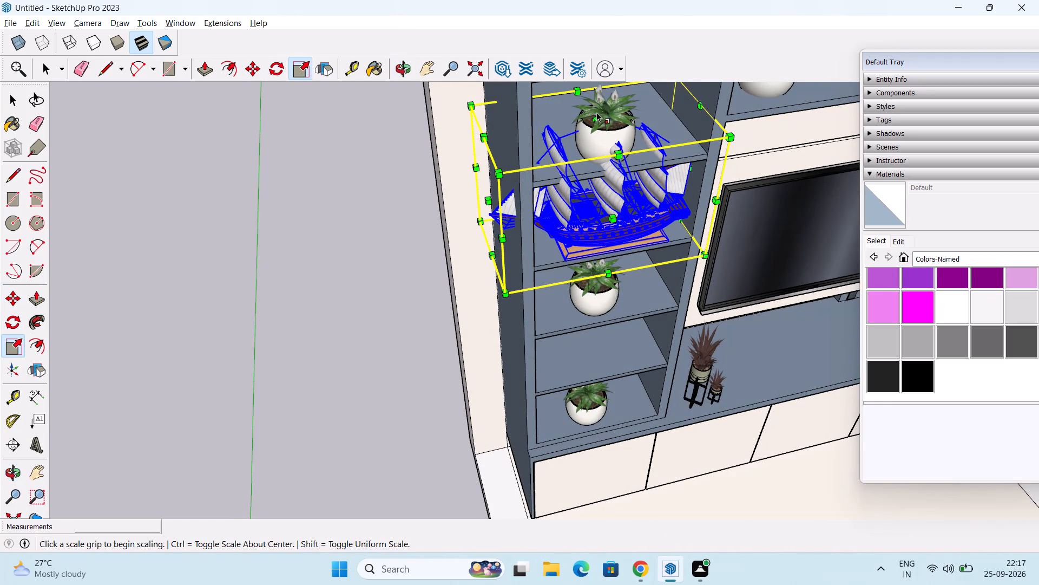
pyautogui.moveTo(594, 121); pyautogui.dragTo(596, 164)
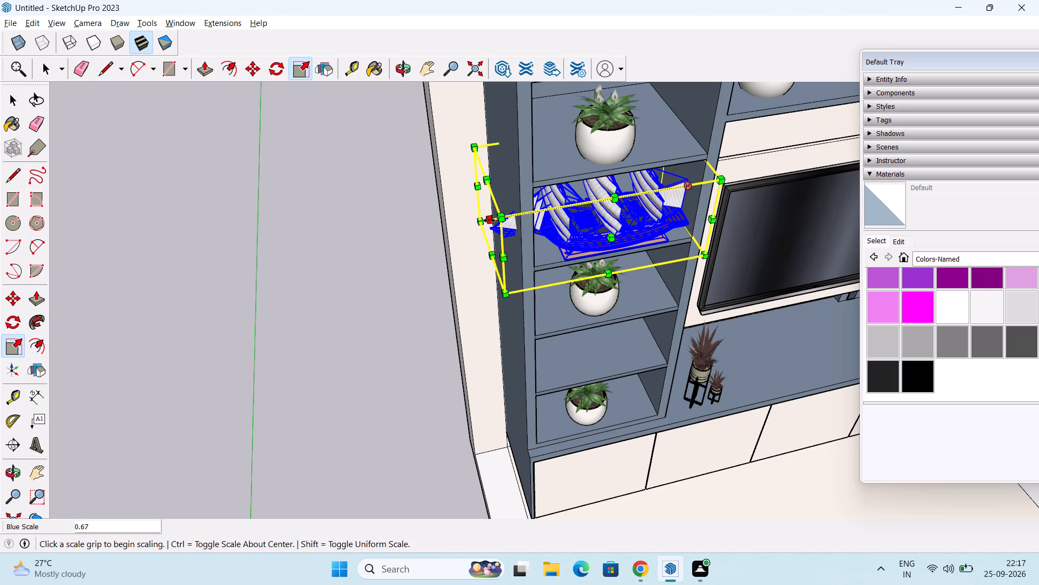
pyautogui.moveTo(490, 220); pyautogui.dragTo(525, 216)
pyautogui.moveTo(665, 263); pyautogui.dragTo(530, 236, button='middle')
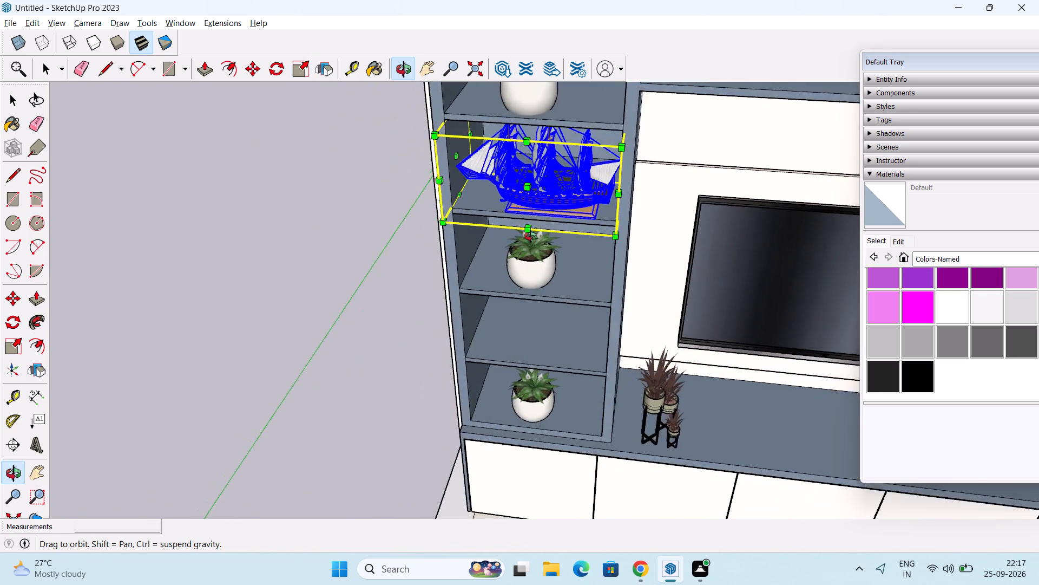
pyautogui.moveTo(530, 236); pyautogui.dragTo(563, 233, button='middle')
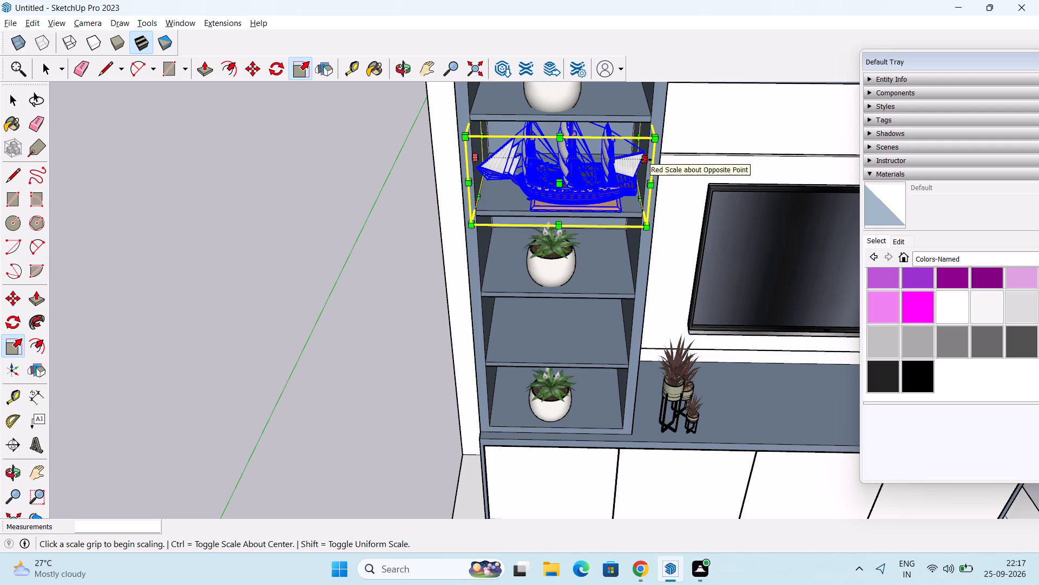
pyautogui.moveTo(646, 160); pyautogui.dragTo(636, 161)
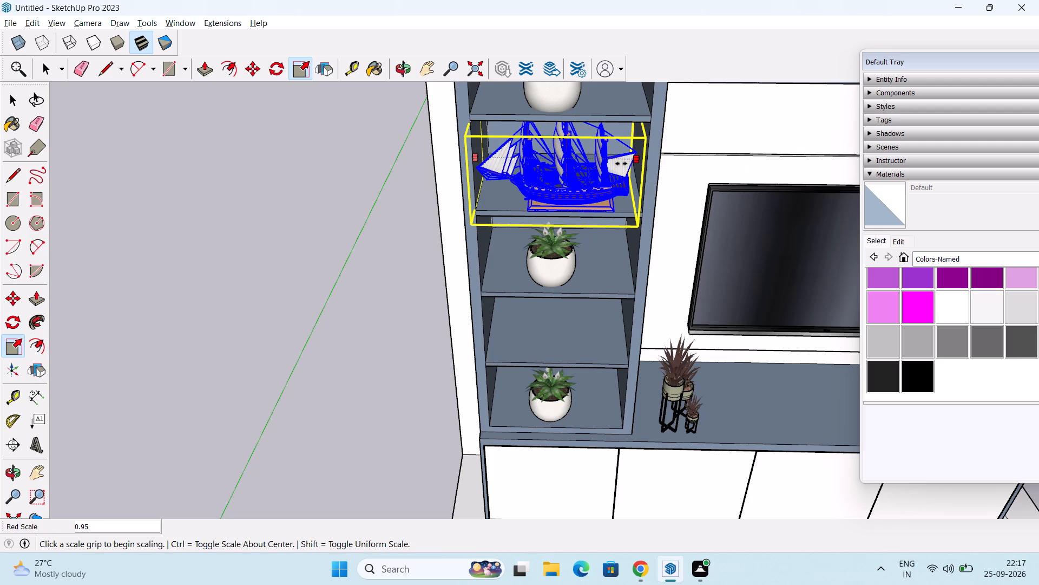
pyautogui.press('space')
pyautogui.click(274, 266)
pyautogui.scroll(-2, 290, 246)
pyautogui.moveTo(293, 249); pyautogui.dragTo(305, 176, button='middle')
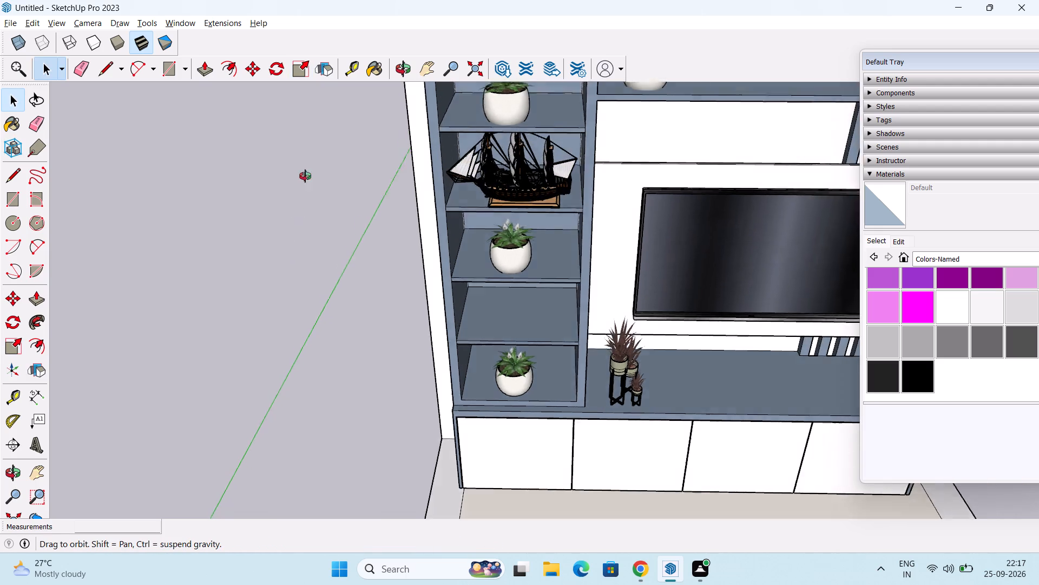
pyautogui.moveTo(305, 176); pyautogui.dragTo(291, 169, button='middle')
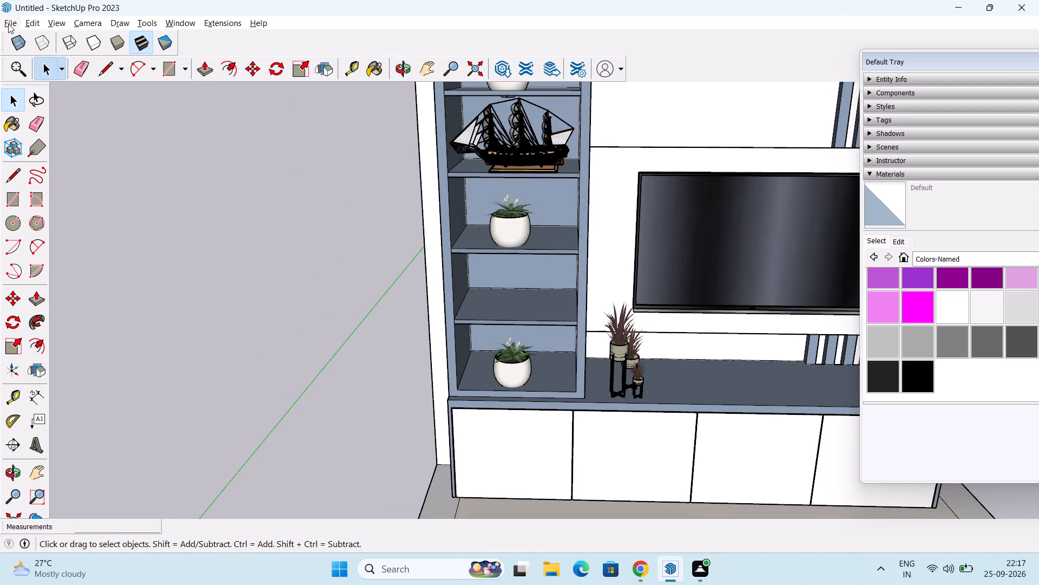
# Import the horse model from Downloads and place it in the tall shelving unit's empty fourth compartment from the top.
pyautogui.click(8, 24)
pyautogui.click(73, 226)
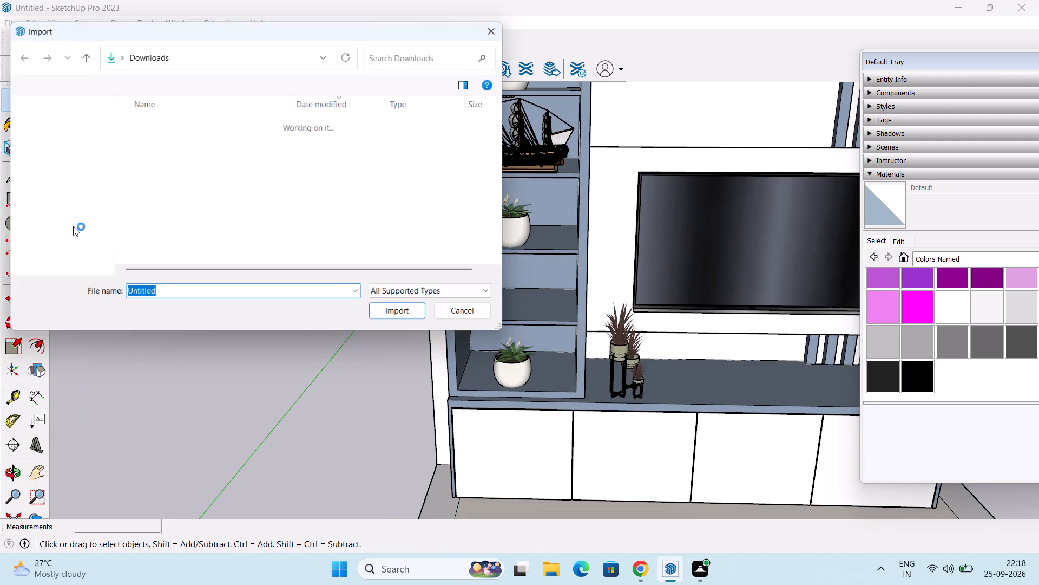
pyautogui.click(180, 148)
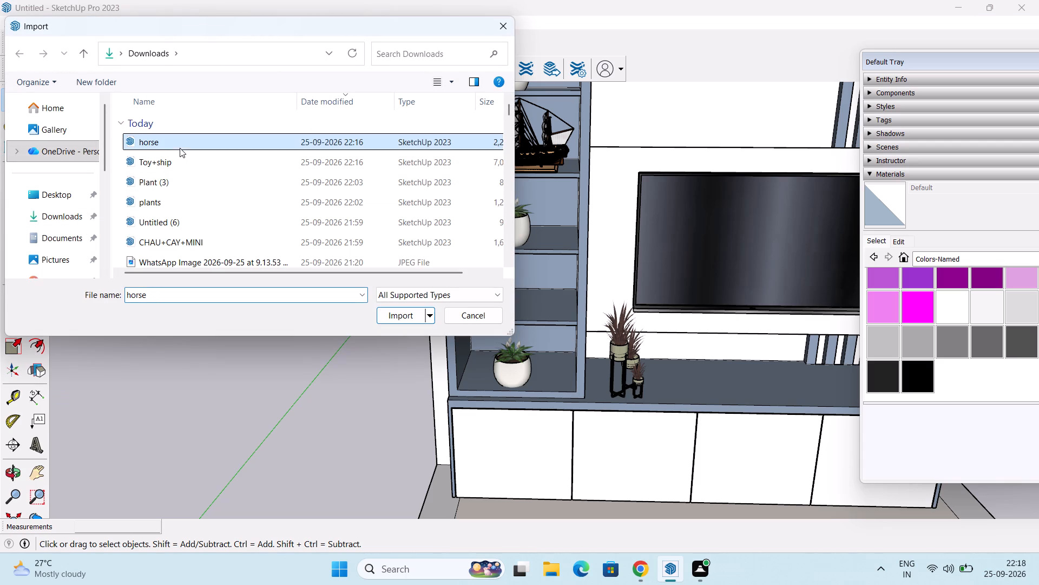
pyautogui.click(398, 317)
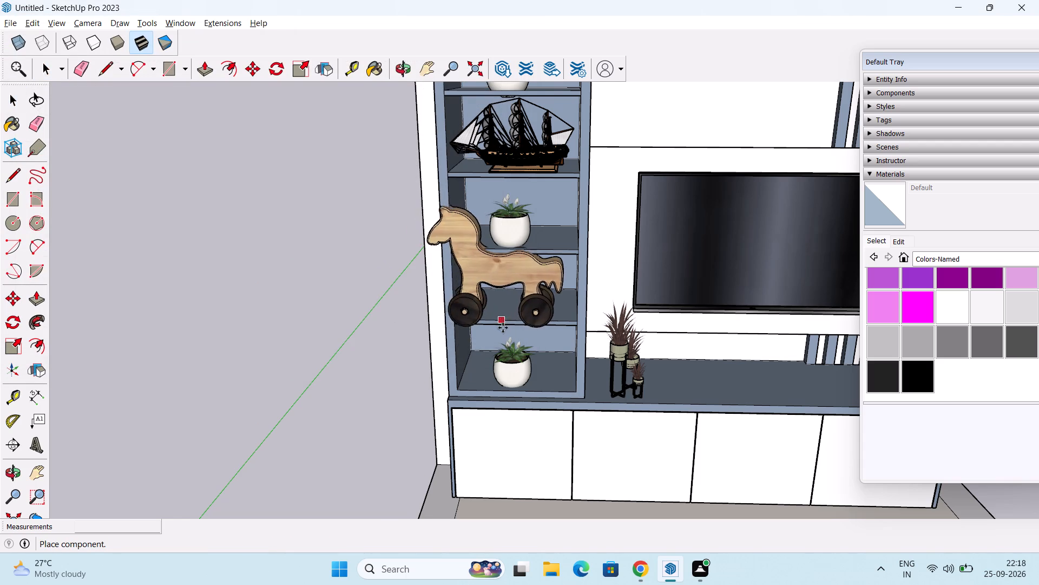
pyautogui.scroll(3, 503, 329)
pyautogui.moveTo(503, 329); pyautogui.dragTo(425, 379, button='middle')
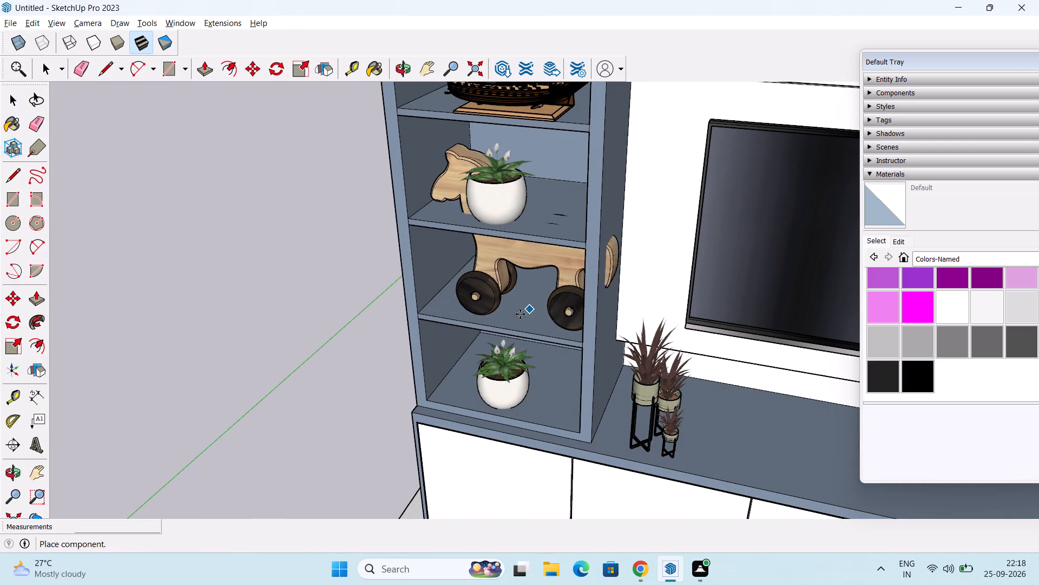
pyautogui.click(512, 317)
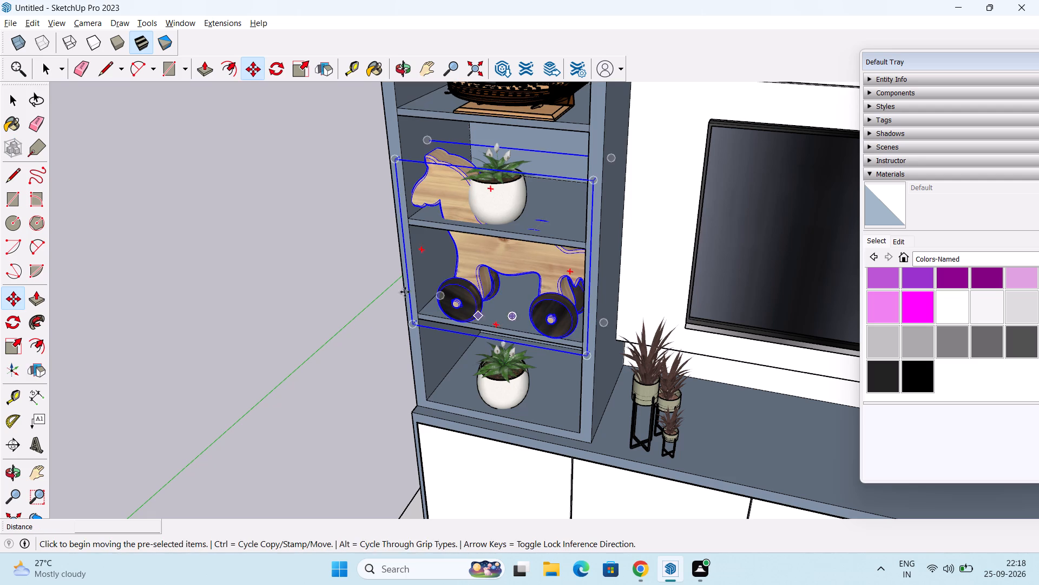
# Scale the horse to about 0.62 in height and 1.59 in depth, narrow it to 0.86 from the head side, then narrow it from the tail side.
pyautogui.click(13, 345)
pyautogui.moveTo(503, 158); pyautogui.dragTo(502, 240)
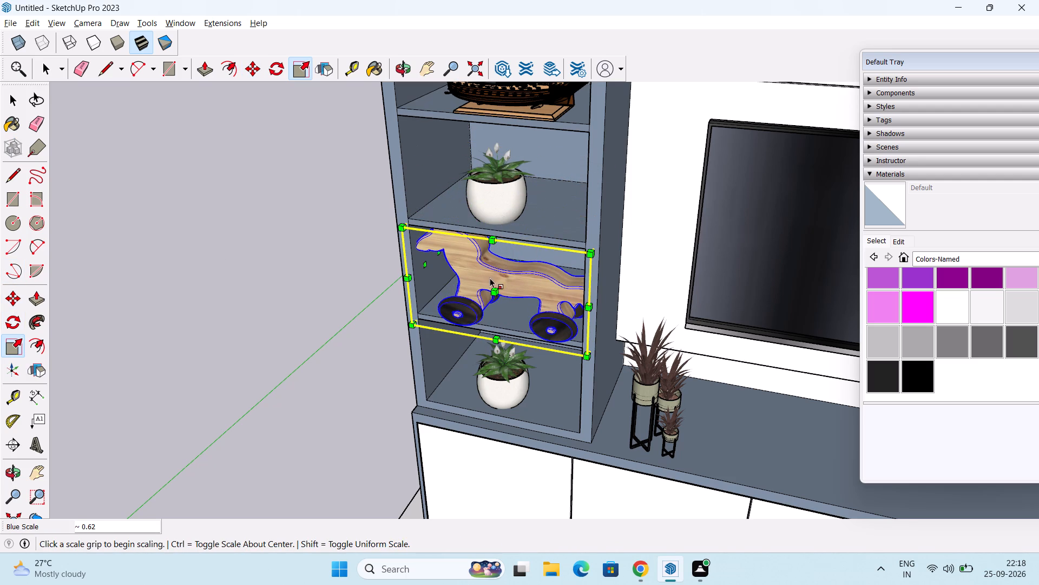
pyautogui.moveTo(506, 284); pyautogui.dragTo(479, 300, button='middle')
pyautogui.click(482, 295)
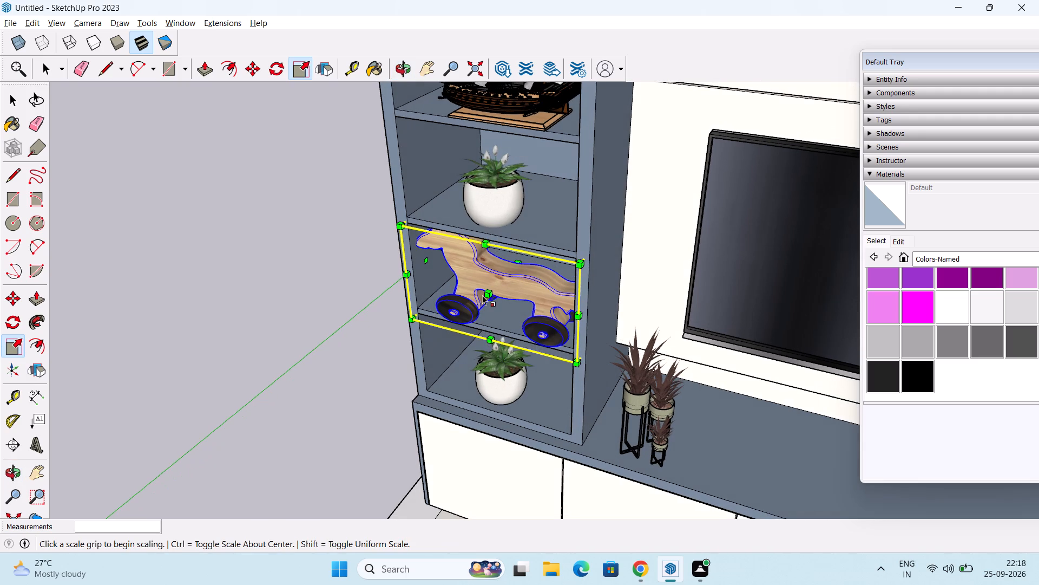
pyautogui.moveTo(485, 291); pyautogui.dragTo(469, 314)
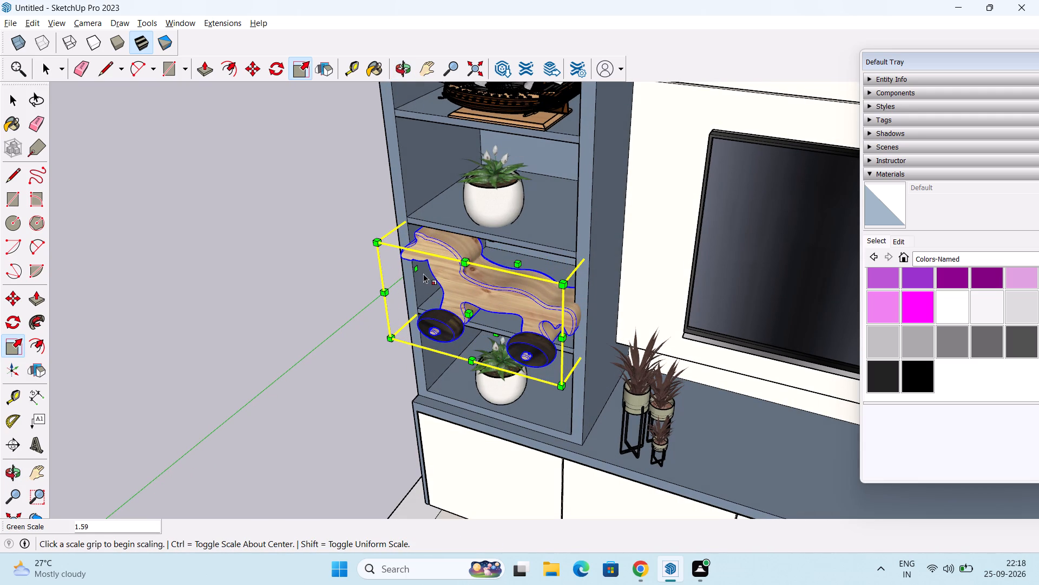
pyautogui.moveTo(417, 269); pyautogui.dragTo(433, 269)
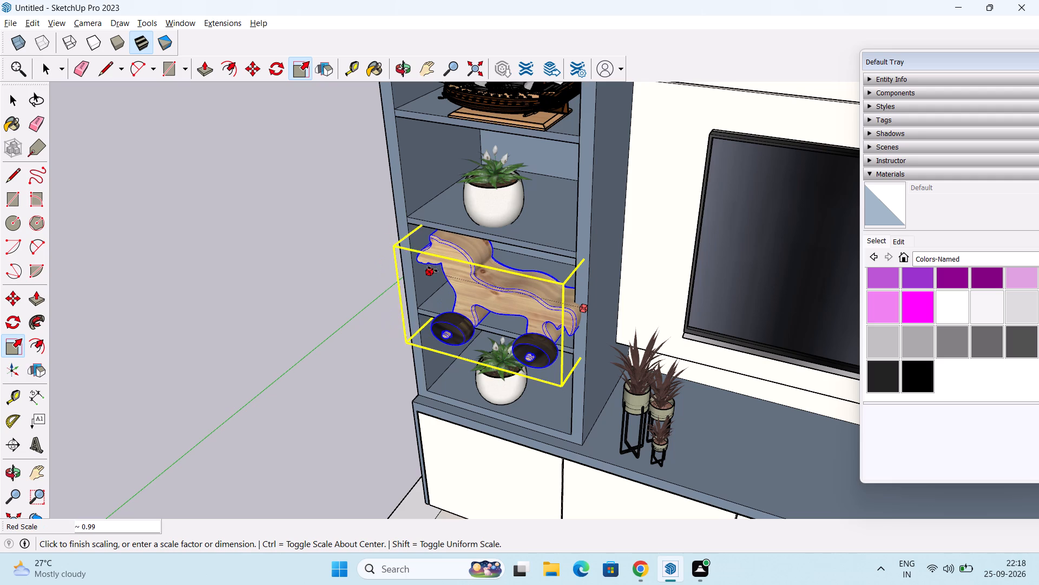
pyautogui.moveTo(433, 269); pyautogui.dragTo(438, 270)
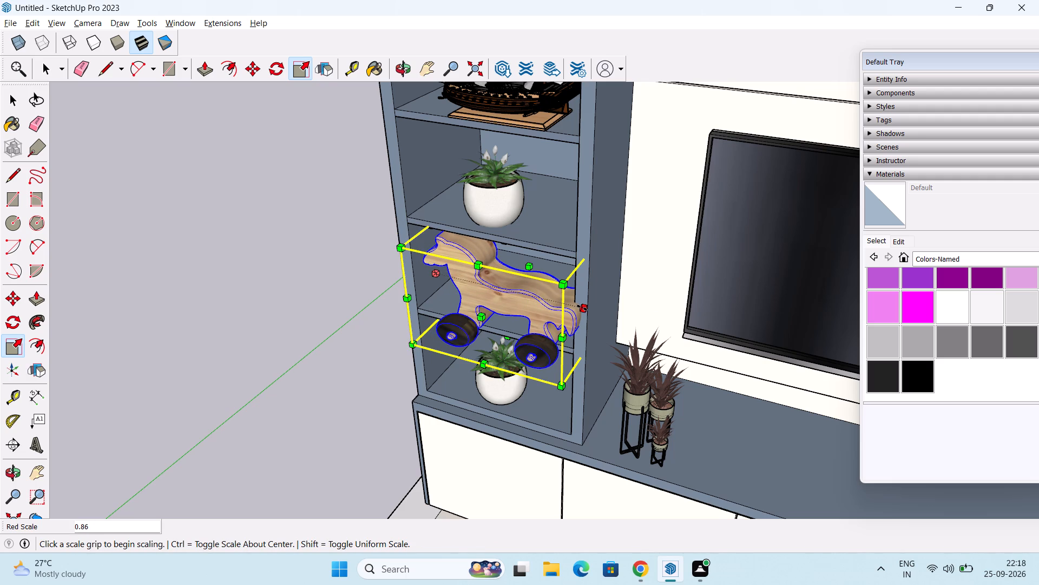
pyautogui.moveTo(583, 308); pyautogui.dragTo(570, 299)
# Move the horse back into its shelf compartment by about 5 7/8", then another 2 3/8", and deselect it.
pyautogui.moveTo(425, 310); pyautogui.dragTo(395, 272, button='middle')
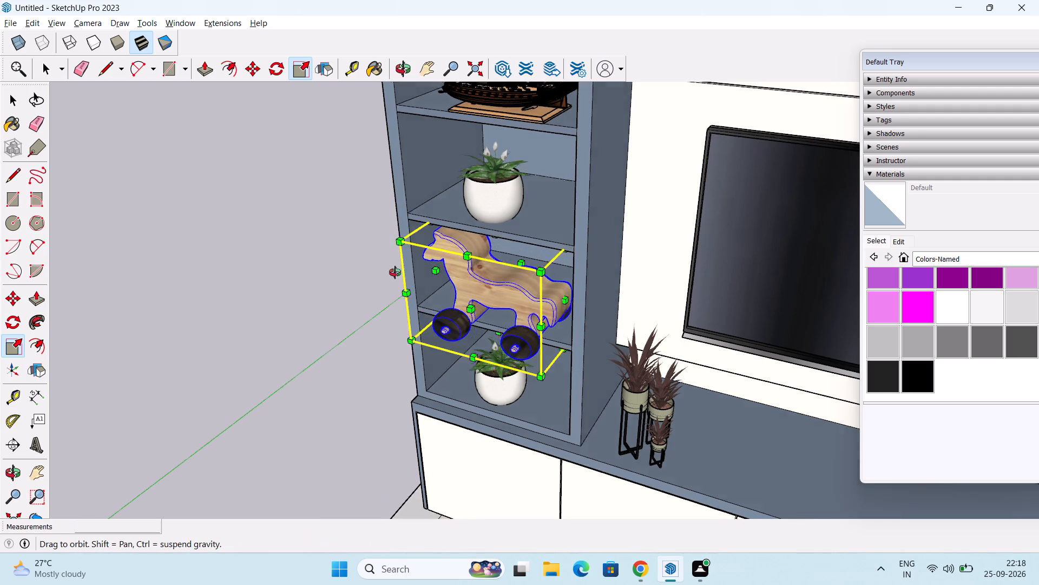
pyautogui.moveTo(395, 272); pyautogui.dragTo(319, 224, button='middle')
pyautogui.click(15, 302)
pyautogui.scroll(4, 471, 373)
pyautogui.moveTo(514, 330); pyautogui.dragTo(520, 373, button='middle')
pyautogui.click(495, 365)
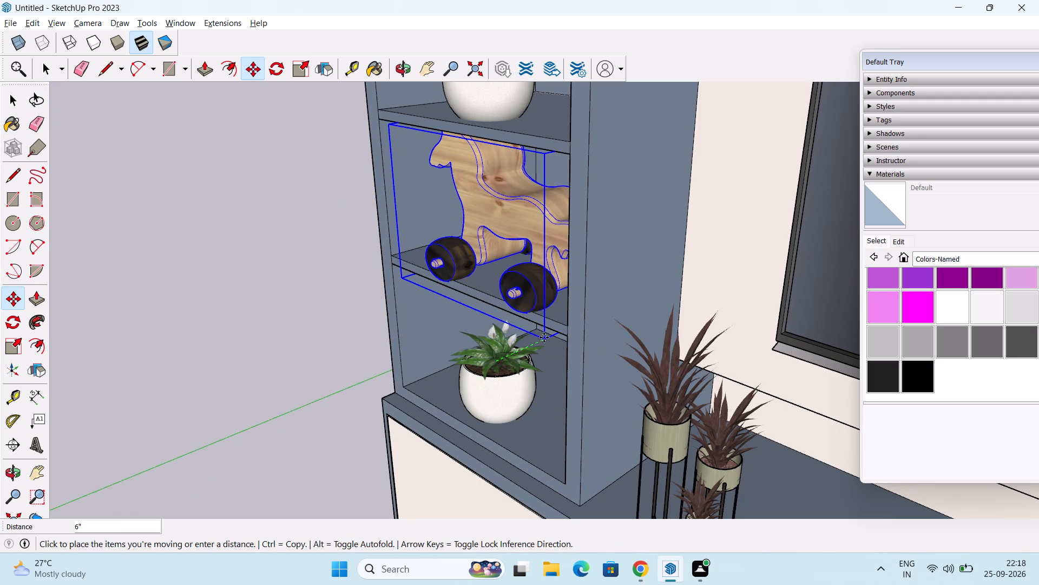
pyautogui.click(543, 337)
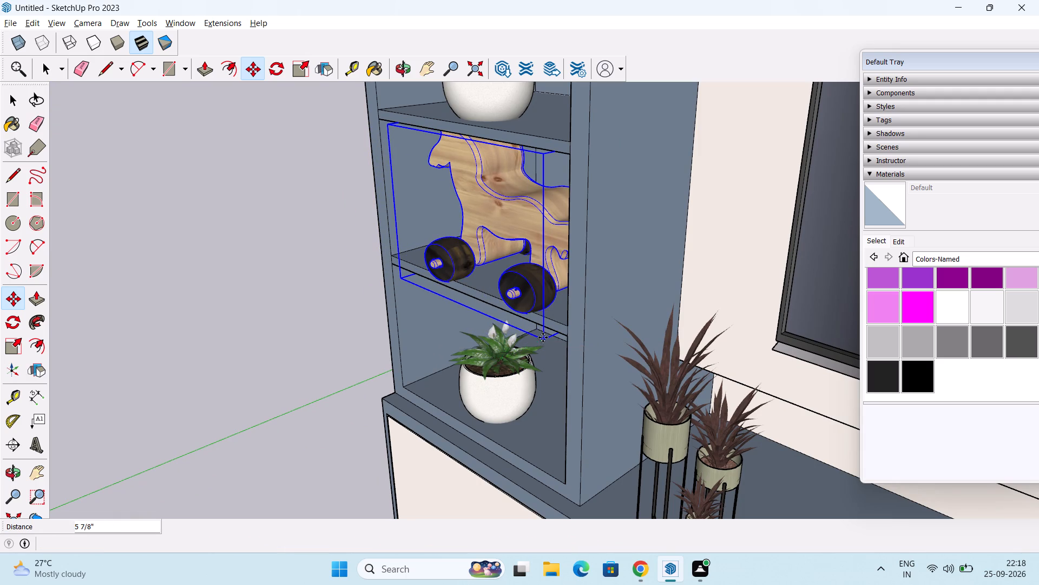
pyautogui.moveTo(521, 349); pyautogui.dragTo(588, 398, button='middle')
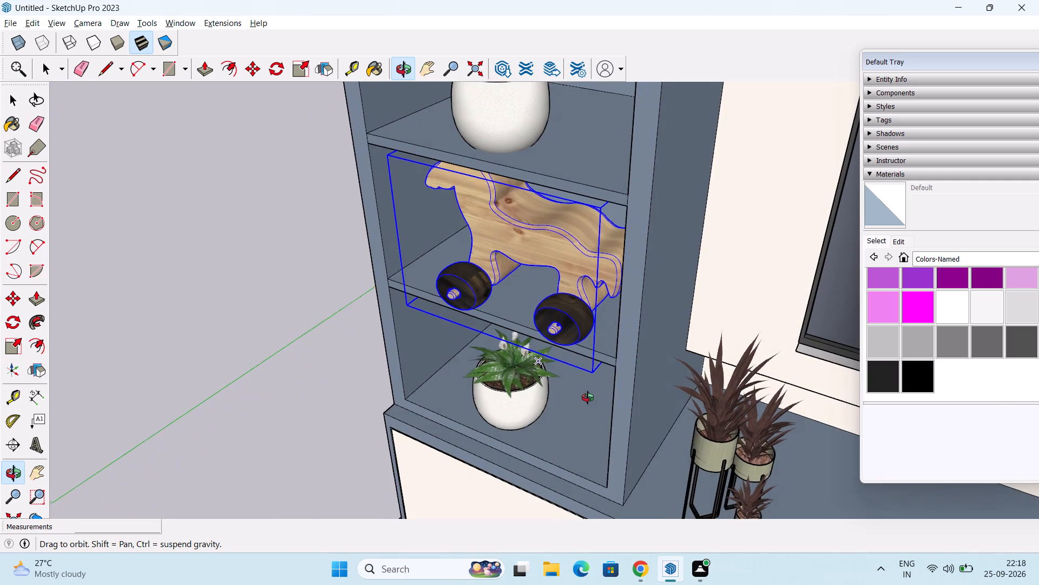
pyautogui.moveTo(588, 398); pyautogui.dragTo(585, 401, button='middle')
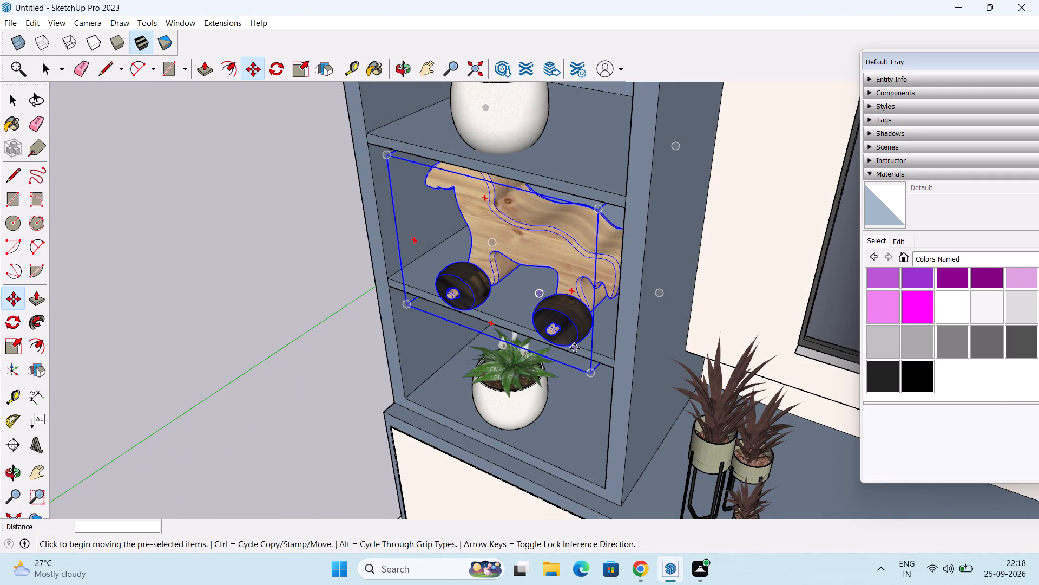
pyautogui.click(575, 348)
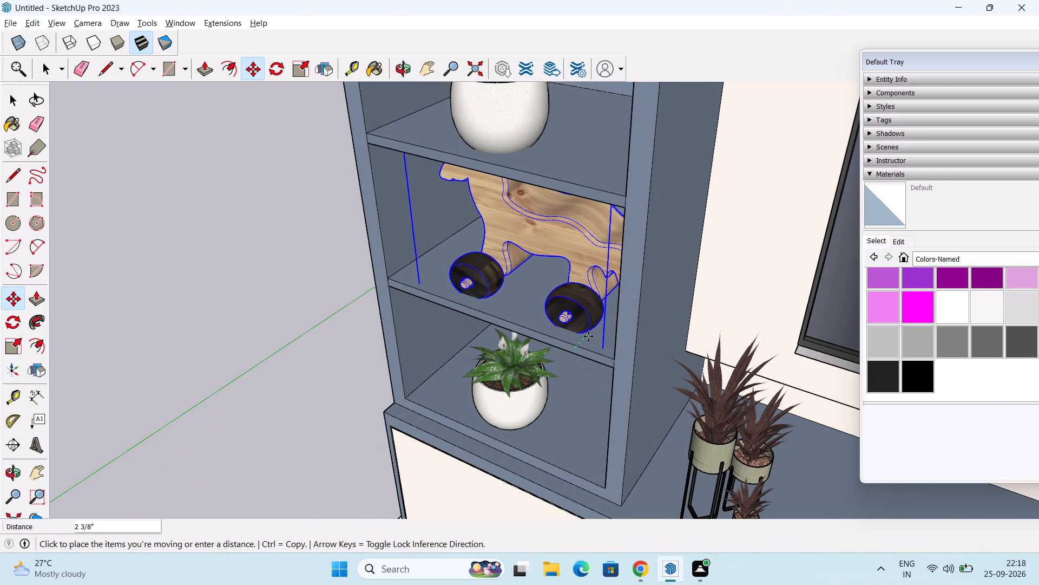
pyautogui.click(588, 336)
pyautogui.moveTo(581, 343); pyautogui.dragTo(669, 84, button='middle')
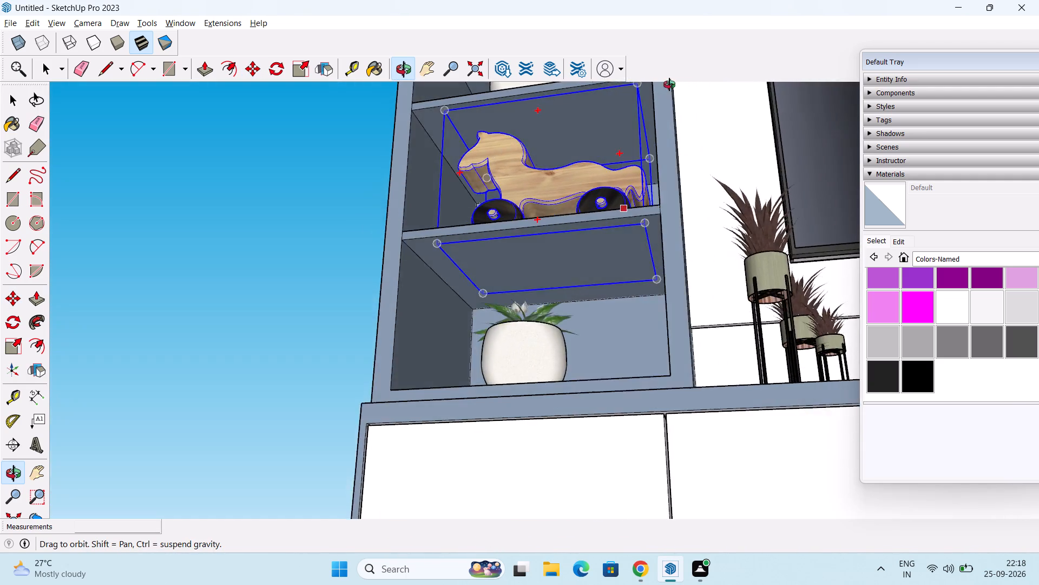
pyautogui.moveTo(669, 84); pyautogui.dragTo(673, 202, button='middle')
pyautogui.press('space')
pyautogui.click(175, 320)
# Examine the whole decorated TV wall unit from the front and from an angle.
pyautogui.scroll(-3, 238, 294)
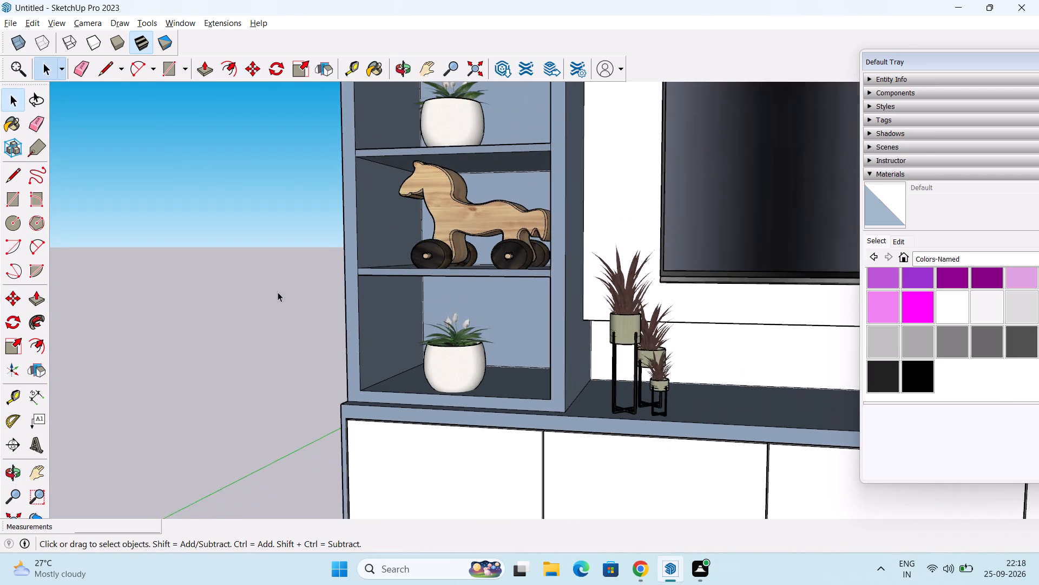
pyautogui.scroll(-1, 278, 292)
pyautogui.moveTo(306, 279); pyautogui.dragTo(356, 348, button='middle')
pyautogui.scroll(-7, 366, 332)
pyautogui.moveTo(369, 313); pyautogui.dragTo(344, 297, button='middle')
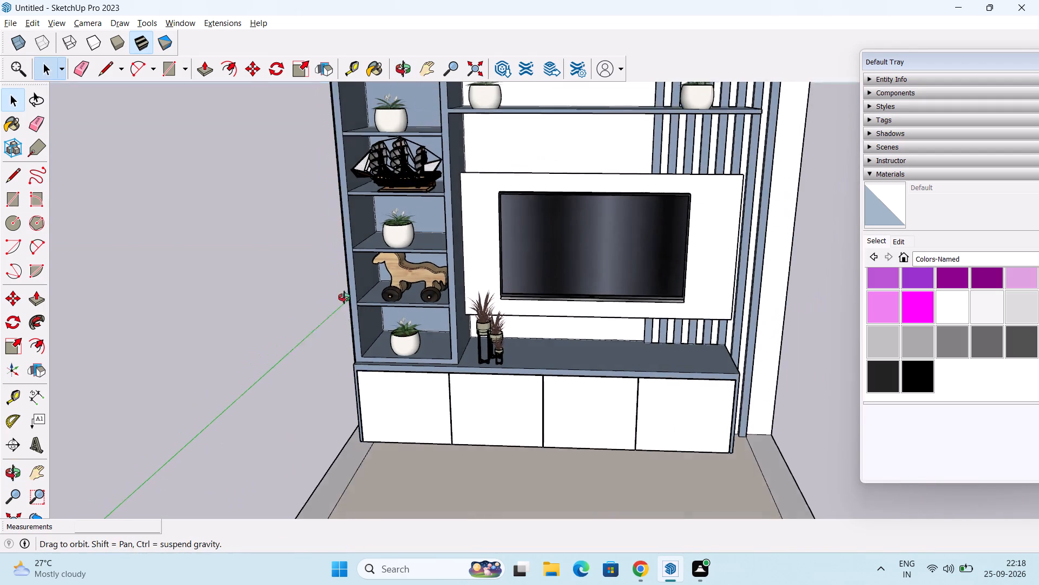
pyautogui.moveTo(344, 297); pyautogui.dragTo(338, 295, button='middle')
pyautogui.scroll(-2, 345, 284)
pyautogui.keyDown('shift'); pyautogui.moveTo(346, 282); pyautogui.dragTo(314, 317, button='middle'); pyautogui.keyUp('shift')
pyautogui.scroll(-2, 319, 312)
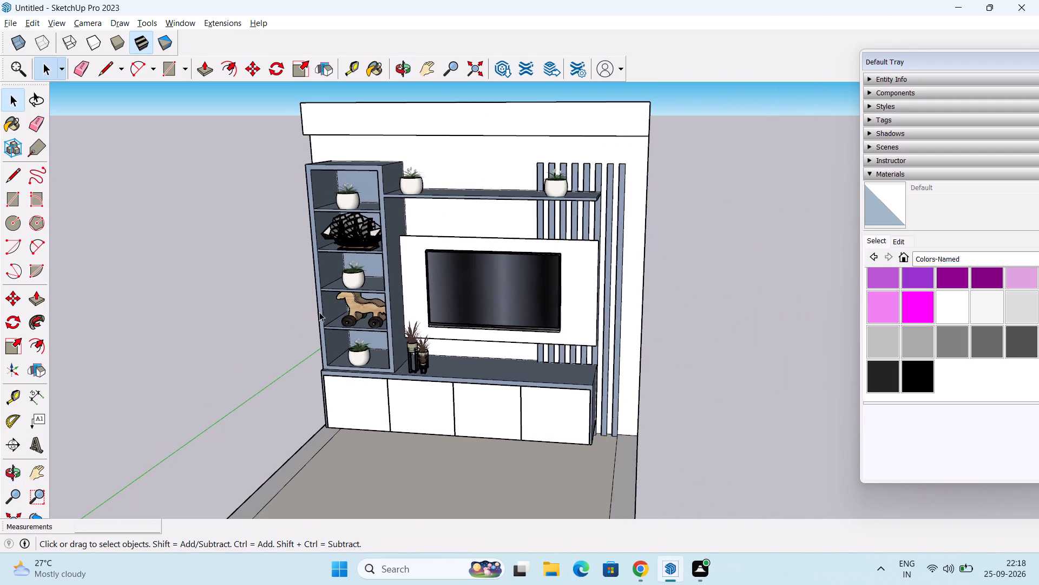
pyautogui.moveTo(336, 315); pyautogui.dragTo(279, 327, button='middle')
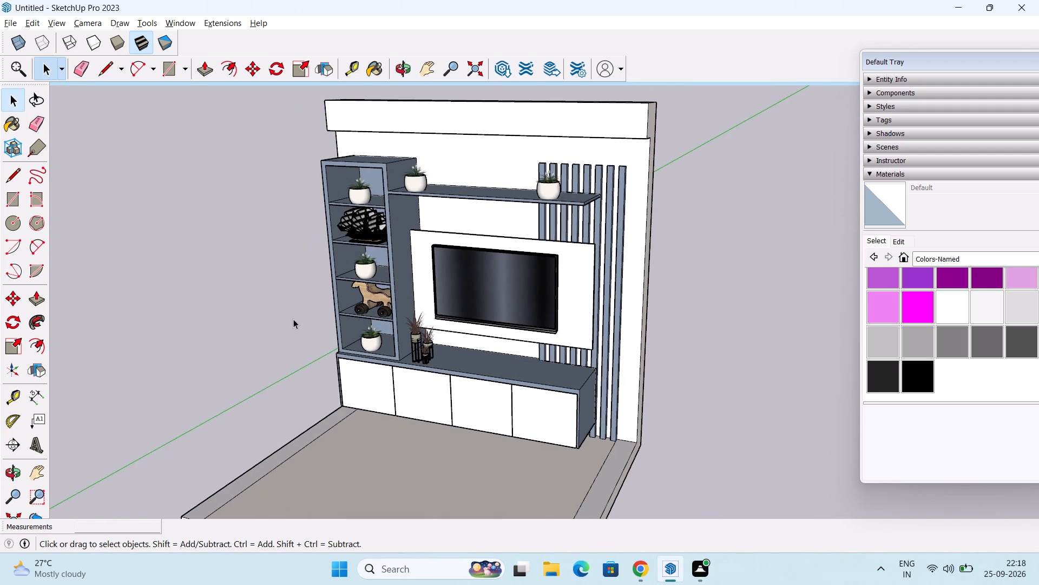
pyautogui.scroll(-1, 293, 319)
pyautogui.moveTo(298, 326); pyautogui.dragTo(364, 310, button='middle')
# Push/Pull the floor border strip on the slatted-panel side up 10', then about 11 1/16" and about 1' 15/16" more, to the overhead beam's top.
pyautogui.press('p')
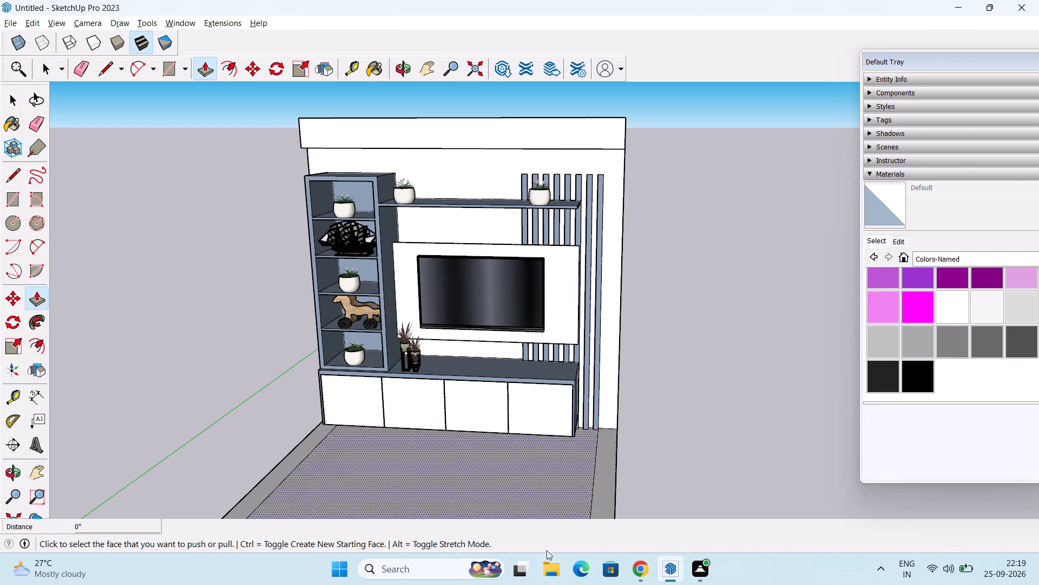
pyautogui.click(607, 474)
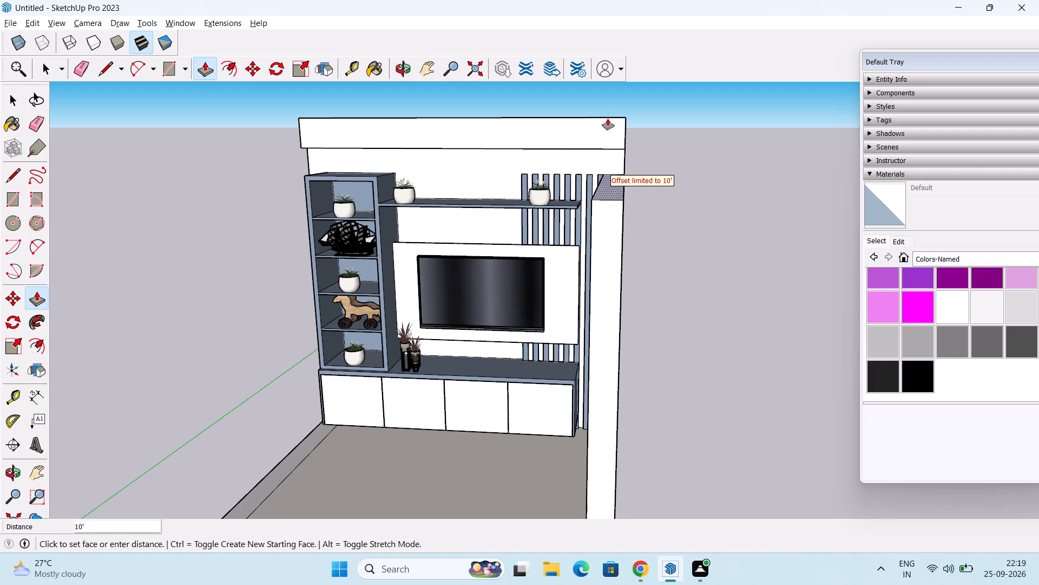
pyautogui.click(608, 118)
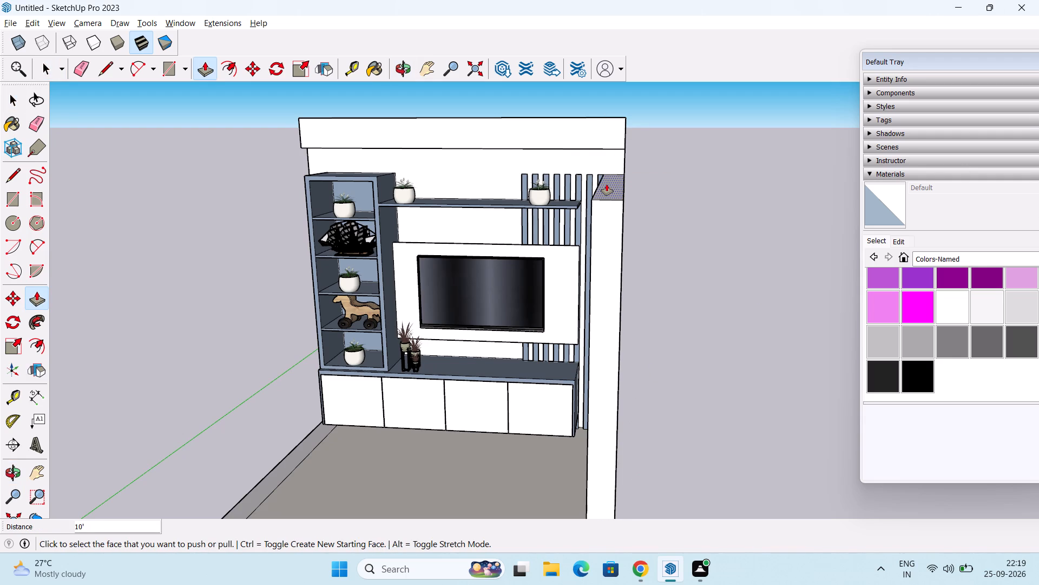
pyautogui.click(606, 185)
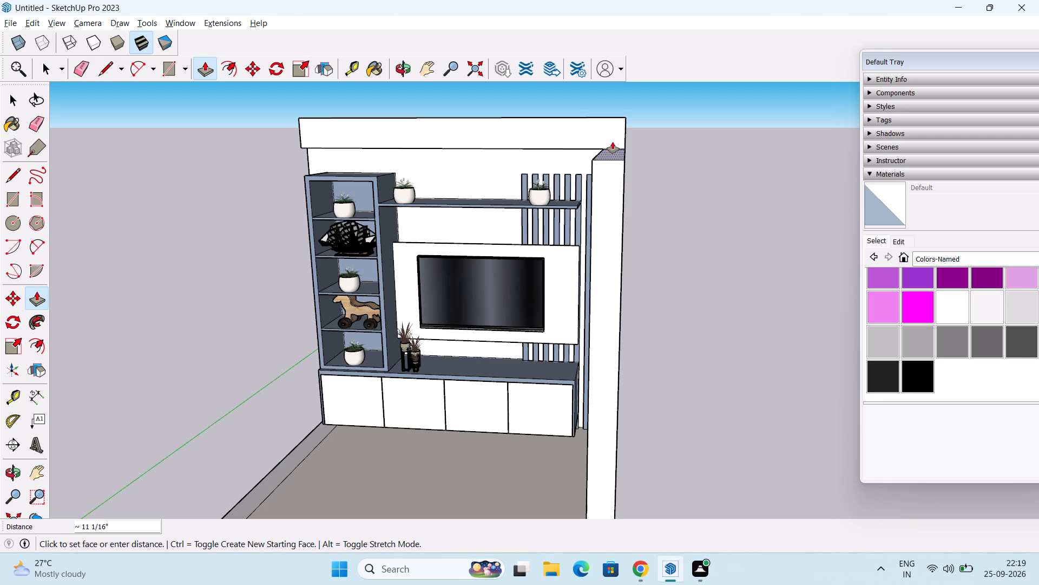
pyautogui.click(614, 148)
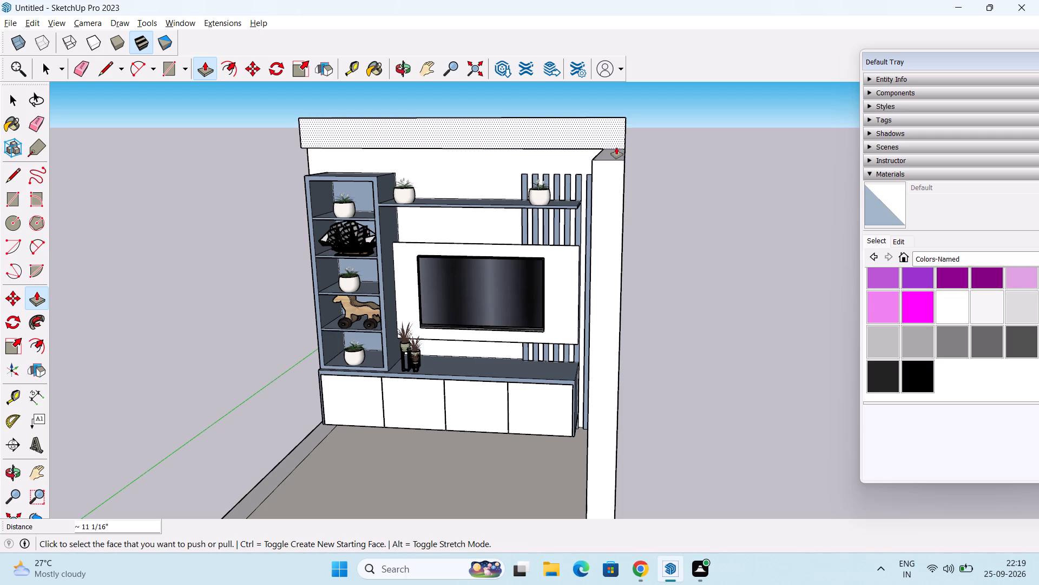
pyautogui.click(616, 147)
pyautogui.press('Escape')
pyautogui.moveTo(642, 135); pyautogui.dragTo(591, 220, button='middle')
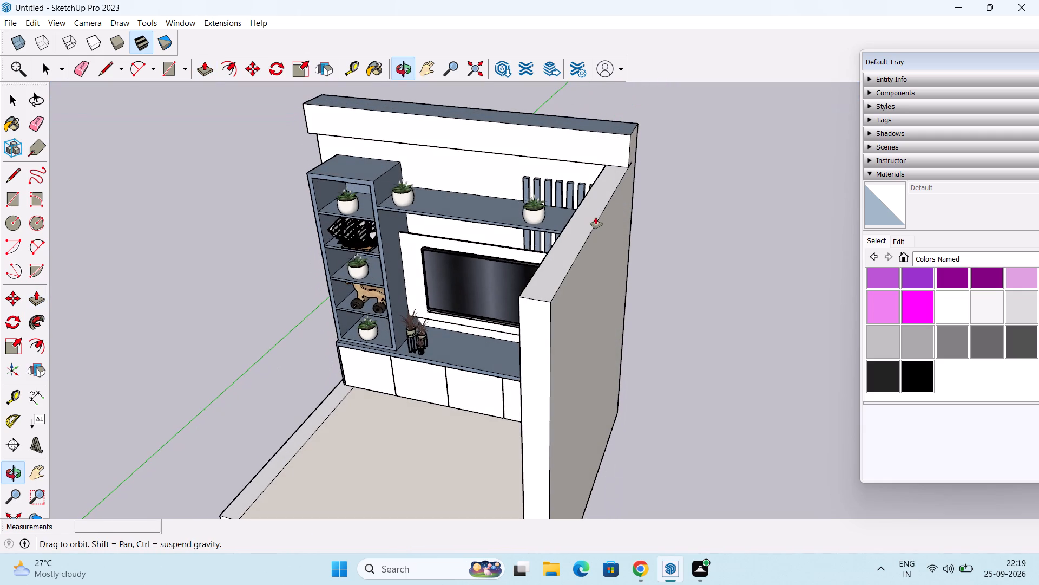
pyautogui.click(576, 234)
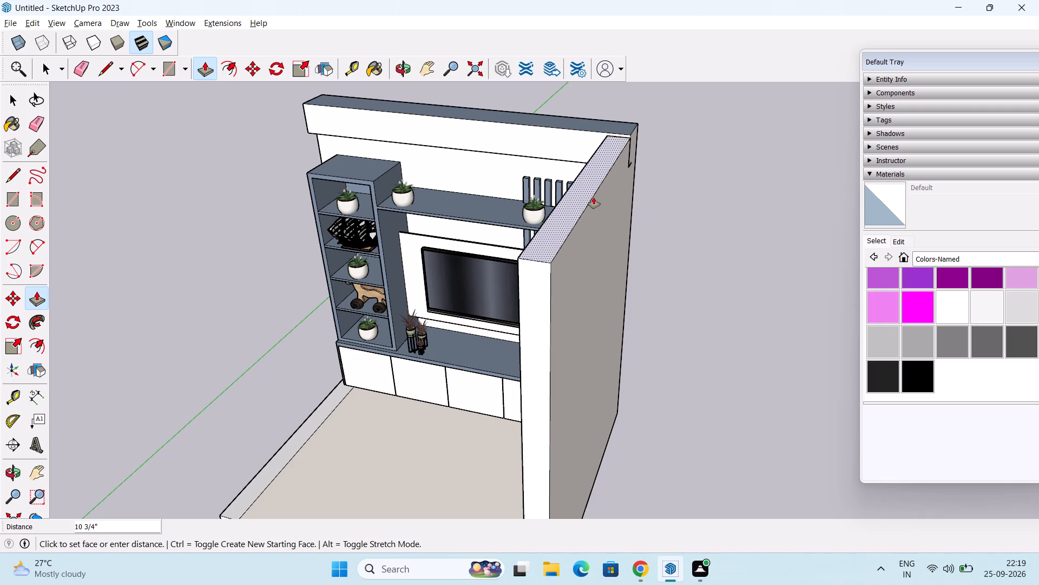
pyautogui.moveTo(610, 168); pyautogui.dragTo(526, 263, button='middle')
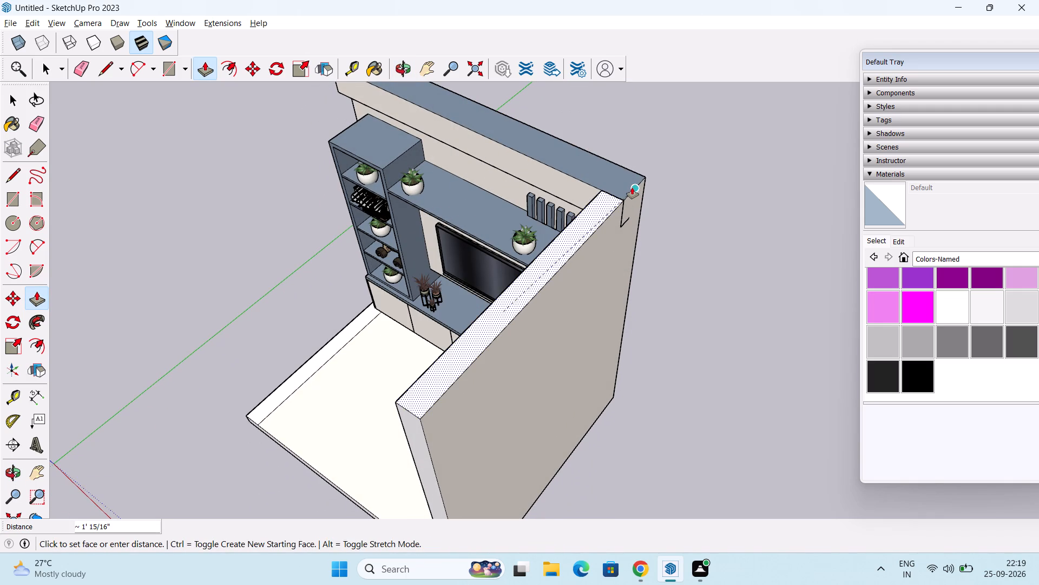
pyautogui.click(632, 187)
# Push/Pull the floor border strip on the bookcase side up about 10' 11 1/16", then about 1' 15/16" more, to the overhead beam's top.
pyautogui.scroll(-1, 413, 318)
pyautogui.moveTo(407, 321); pyautogui.dragTo(616, 219, button='middle')
pyautogui.scroll(-1, 383, 350)
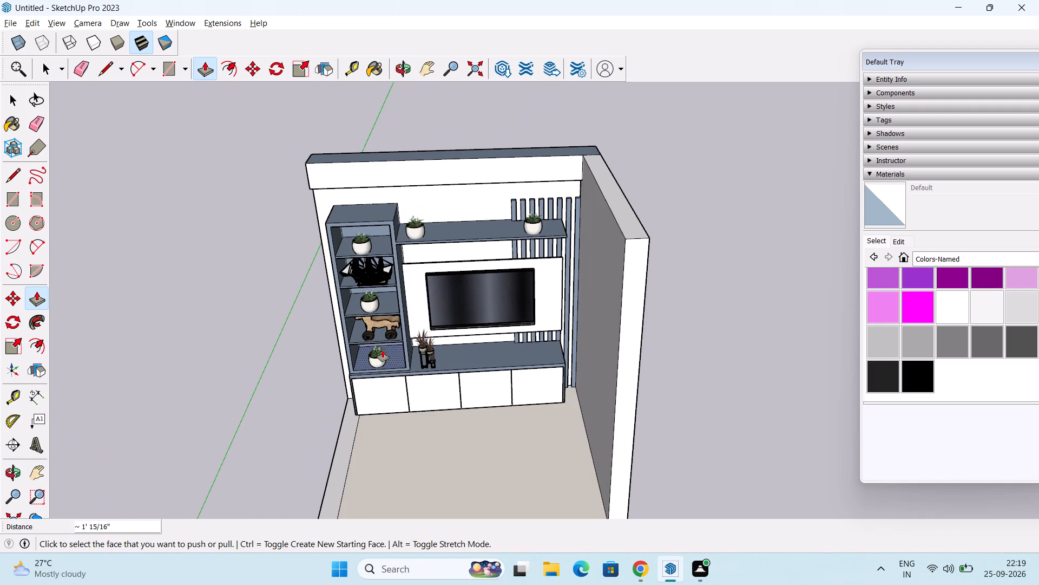
pyautogui.moveTo(383, 350); pyautogui.dragTo(461, 280, button='middle')
pyautogui.moveTo(459, 280); pyautogui.dragTo(666, 251, button='middle')
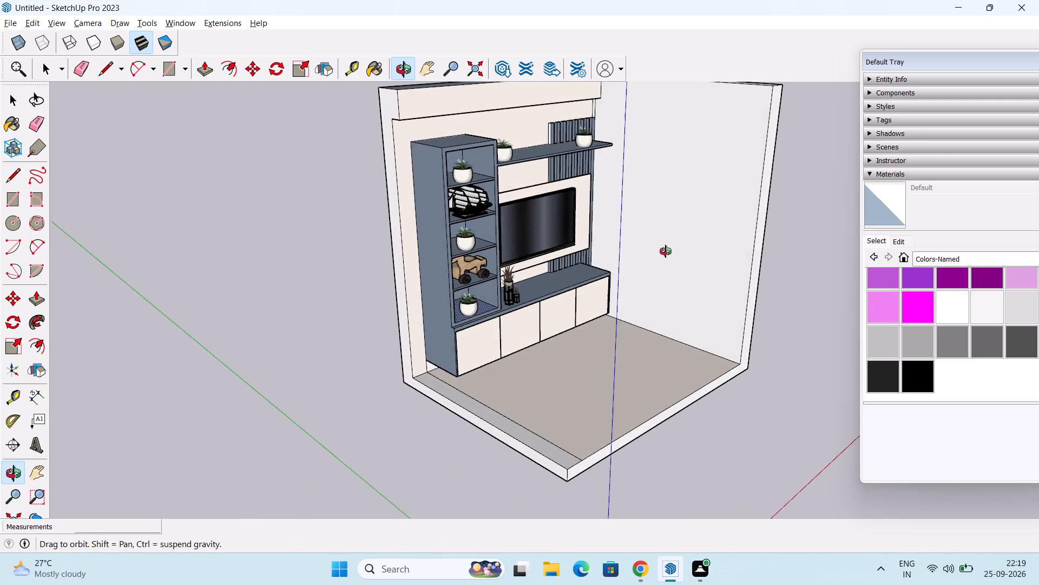
pyautogui.moveTo(666, 251); pyautogui.dragTo(686, 251, button='middle')
pyautogui.click(458, 394)
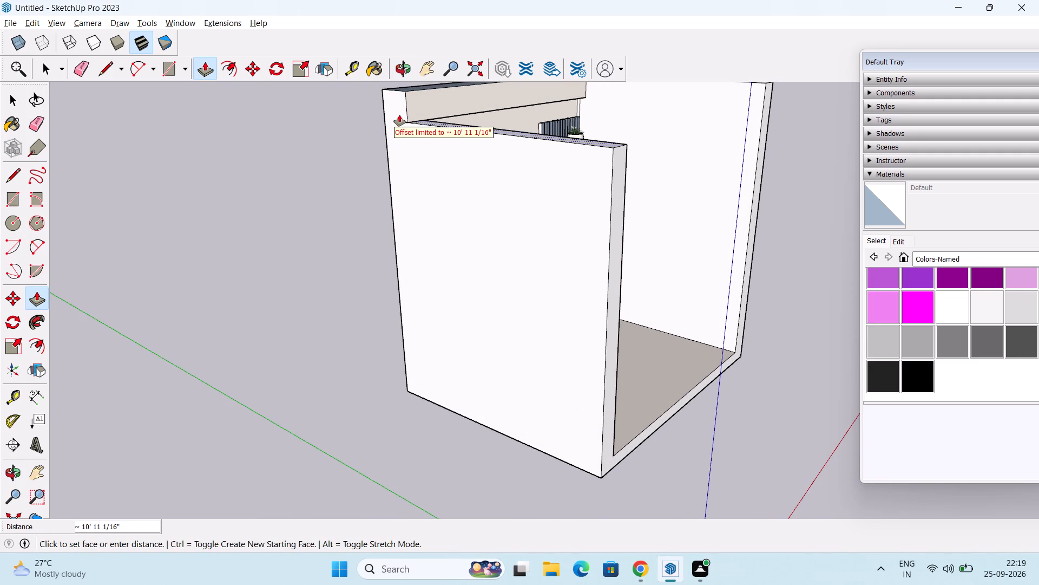
pyautogui.click(407, 116)
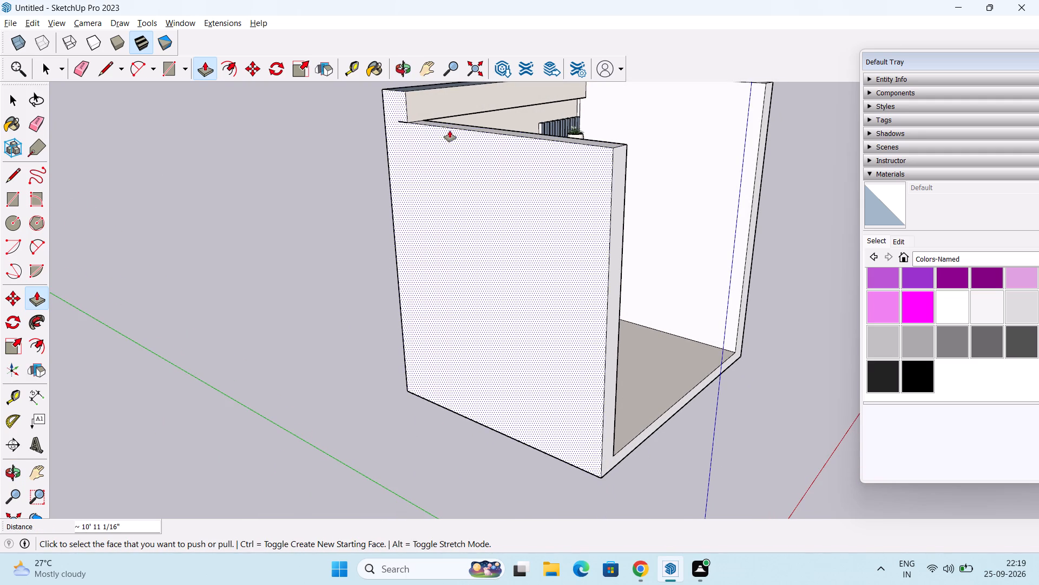
pyautogui.moveTo(451, 125); pyautogui.dragTo(408, 196, button='middle')
pyautogui.click(417, 164)
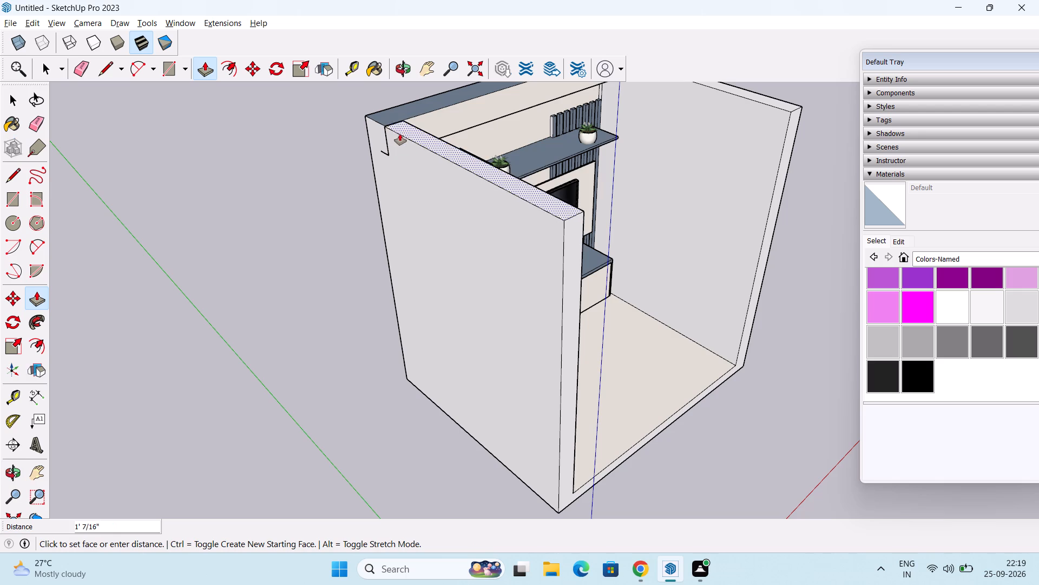
pyautogui.click(373, 125)
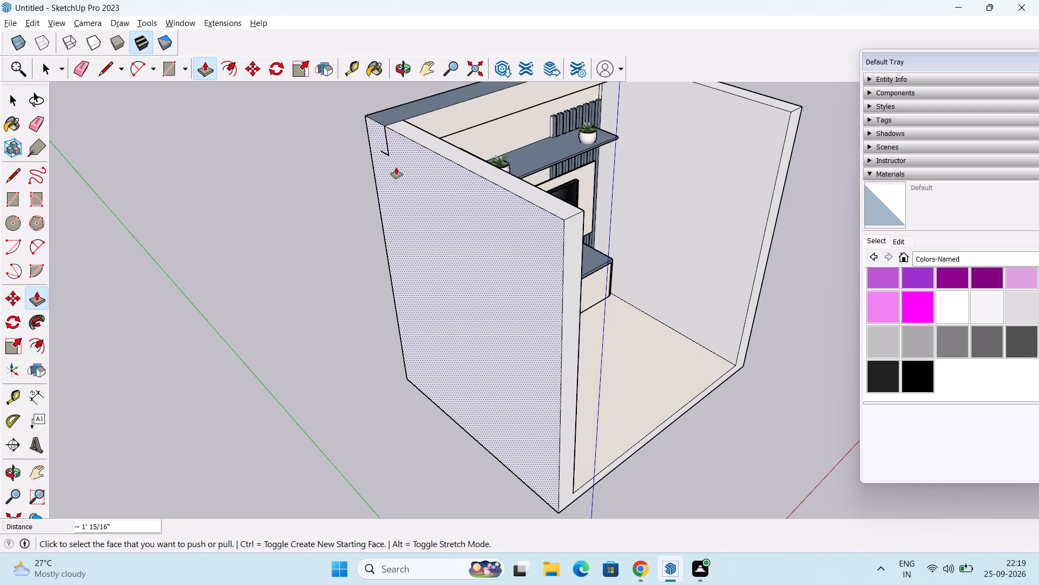
pyautogui.moveTo(396, 167); pyautogui.dragTo(172, 164, button='middle')
pyautogui.moveTo(478, 256); pyautogui.dragTo(329, 248, button='middle')
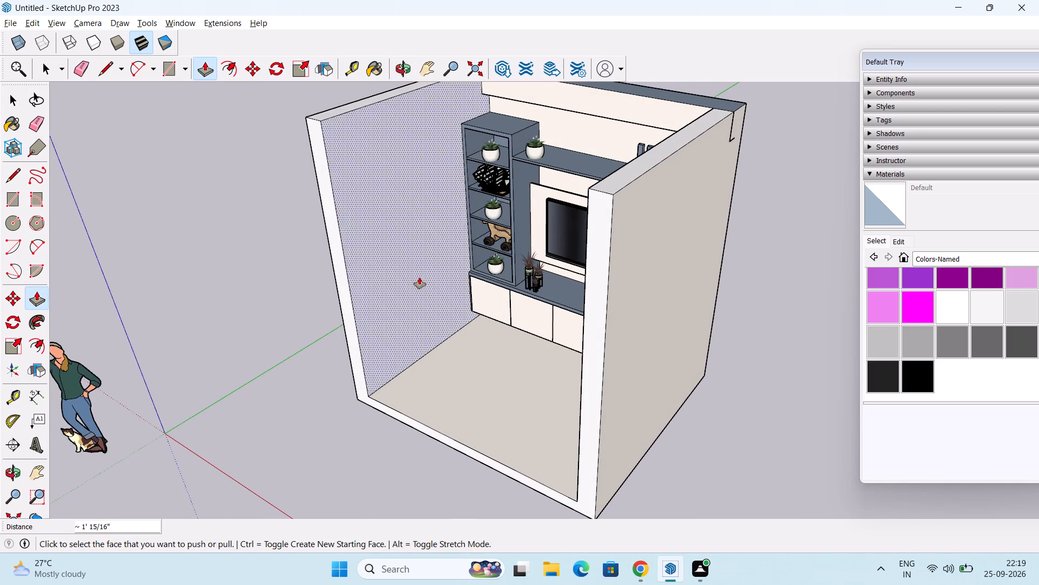
pyautogui.press('space')
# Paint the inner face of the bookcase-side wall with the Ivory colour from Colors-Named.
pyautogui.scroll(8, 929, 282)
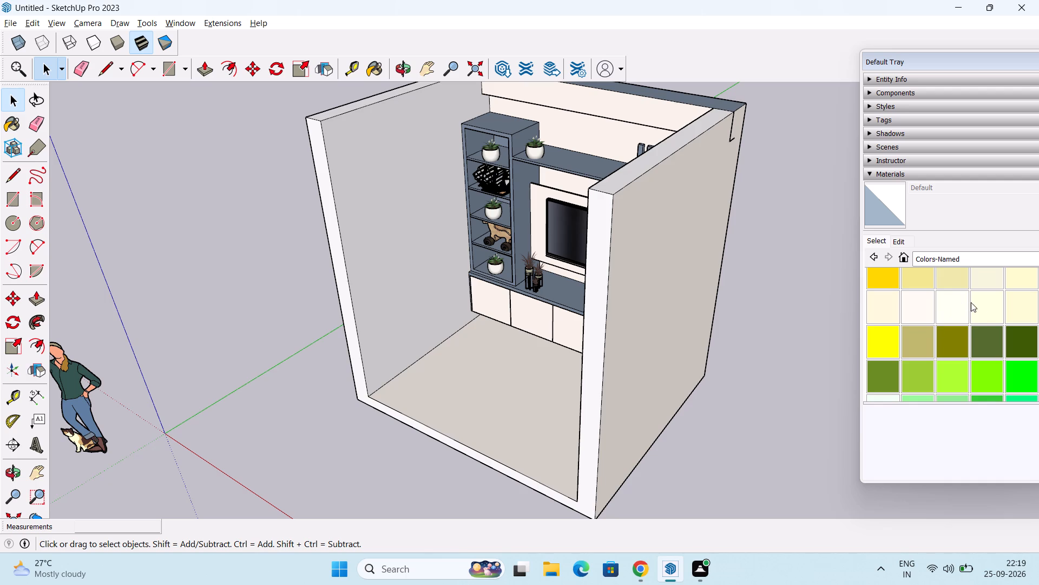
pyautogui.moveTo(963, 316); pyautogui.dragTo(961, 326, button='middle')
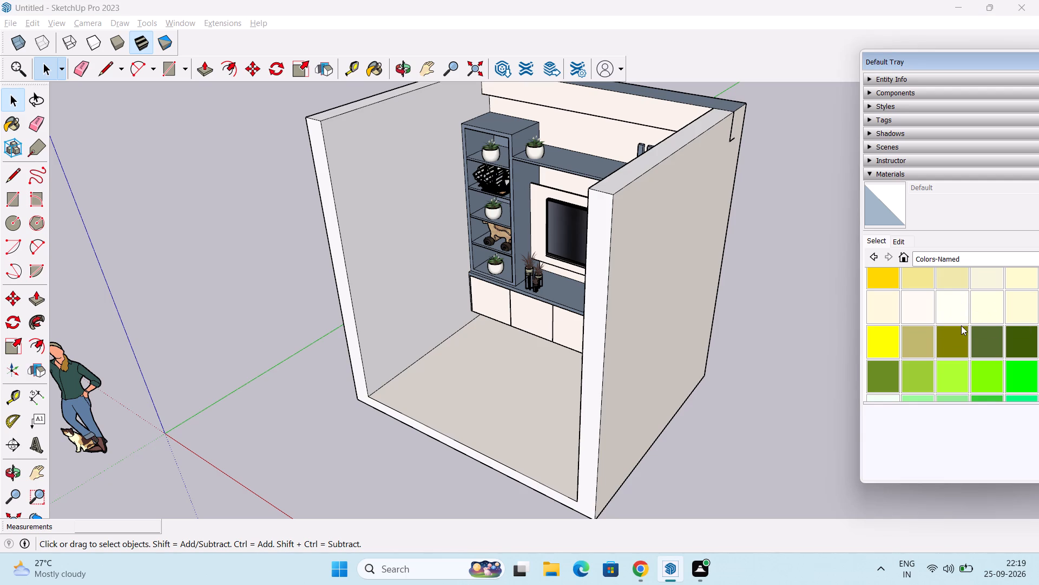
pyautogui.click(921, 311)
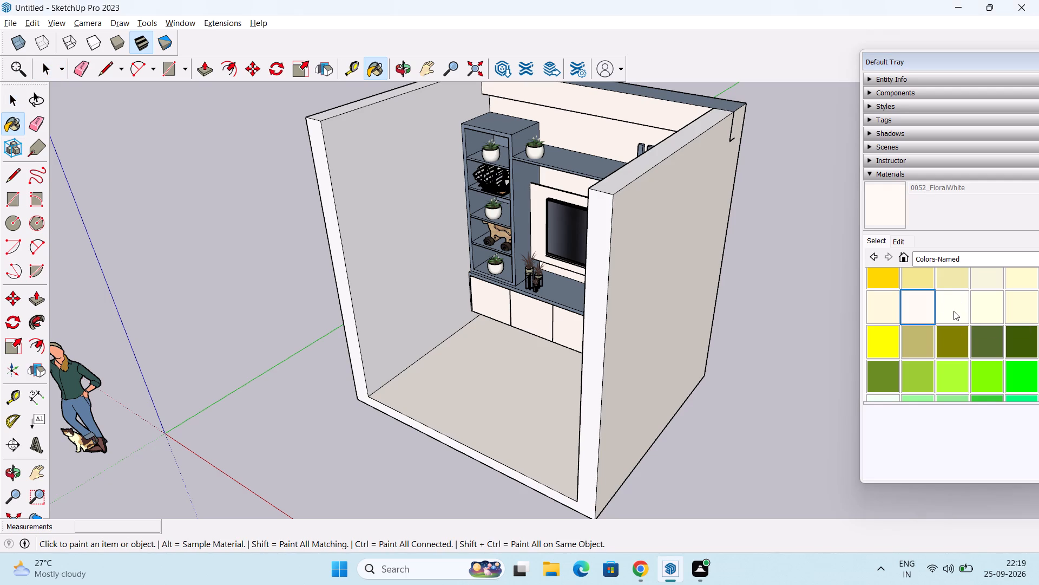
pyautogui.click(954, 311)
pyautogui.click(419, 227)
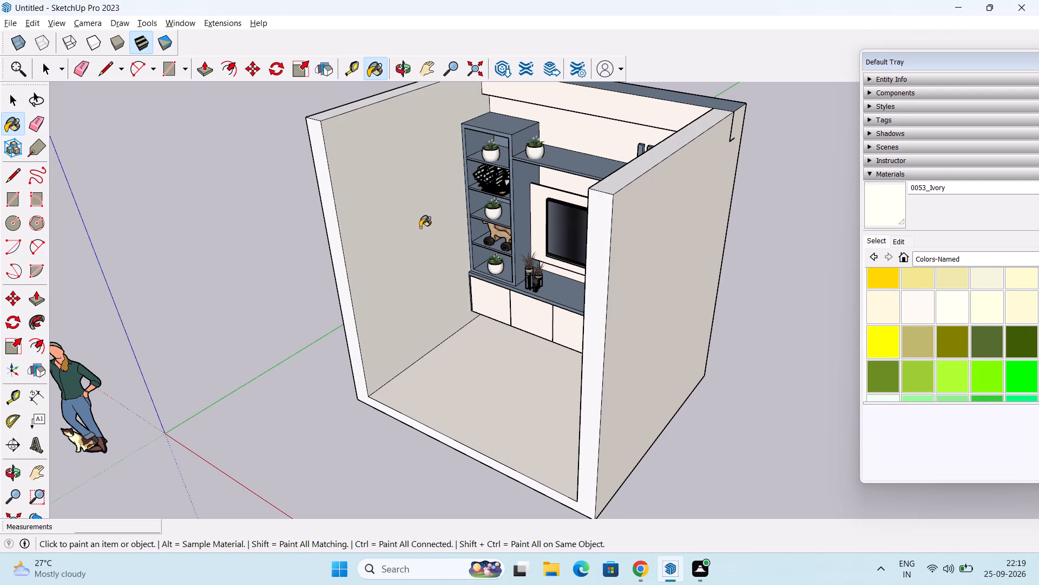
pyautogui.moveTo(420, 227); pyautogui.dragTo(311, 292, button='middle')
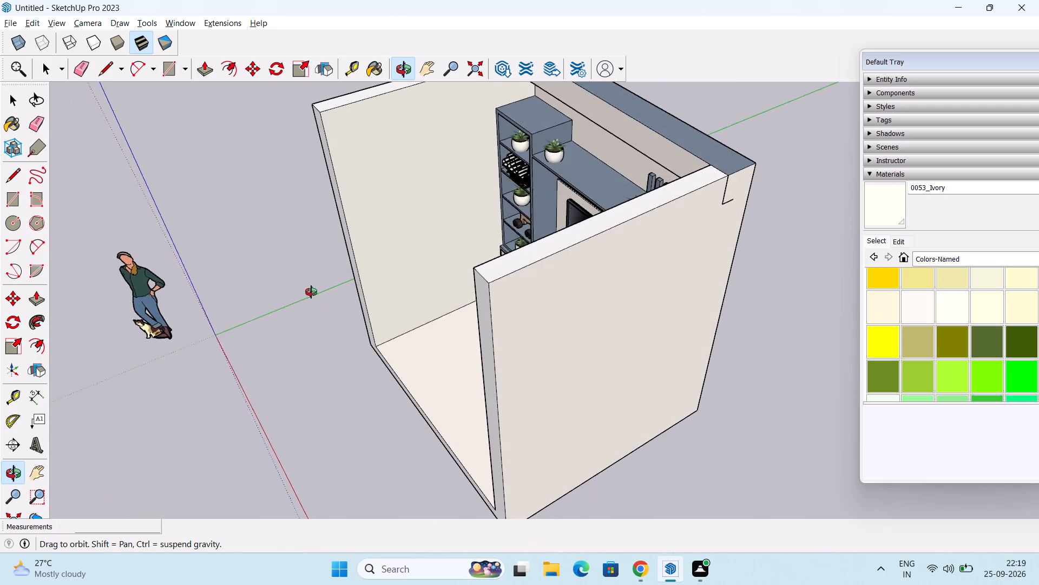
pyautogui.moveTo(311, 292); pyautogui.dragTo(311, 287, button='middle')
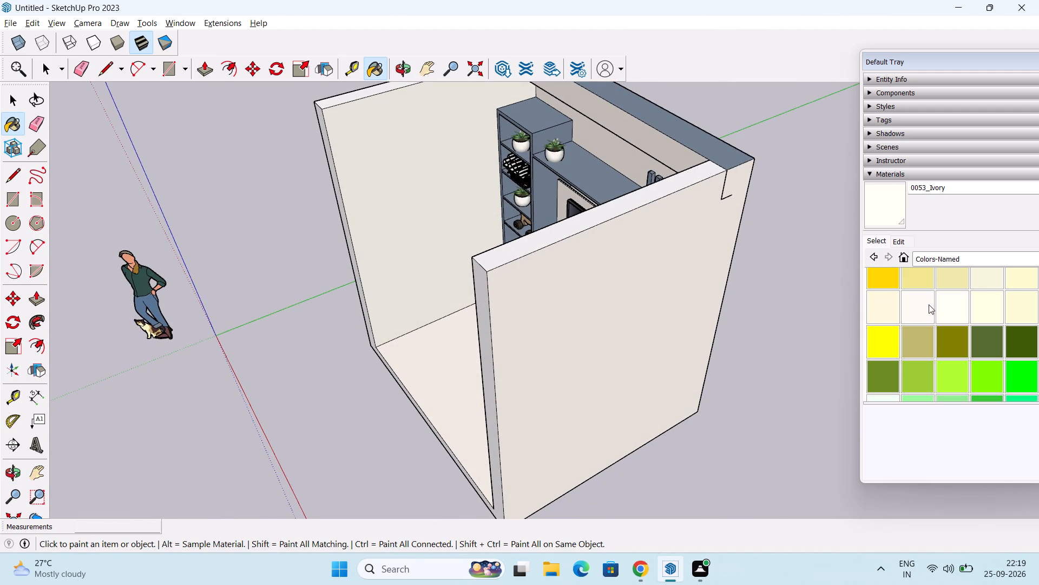
# Paint the inner faces, top edges and front edges of both side walls with 0052_FloralWhite.
pyautogui.click(926, 305)
pyautogui.click(440, 204)
pyautogui.moveTo(440, 204); pyautogui.dragTo(531, 243, button='middle')
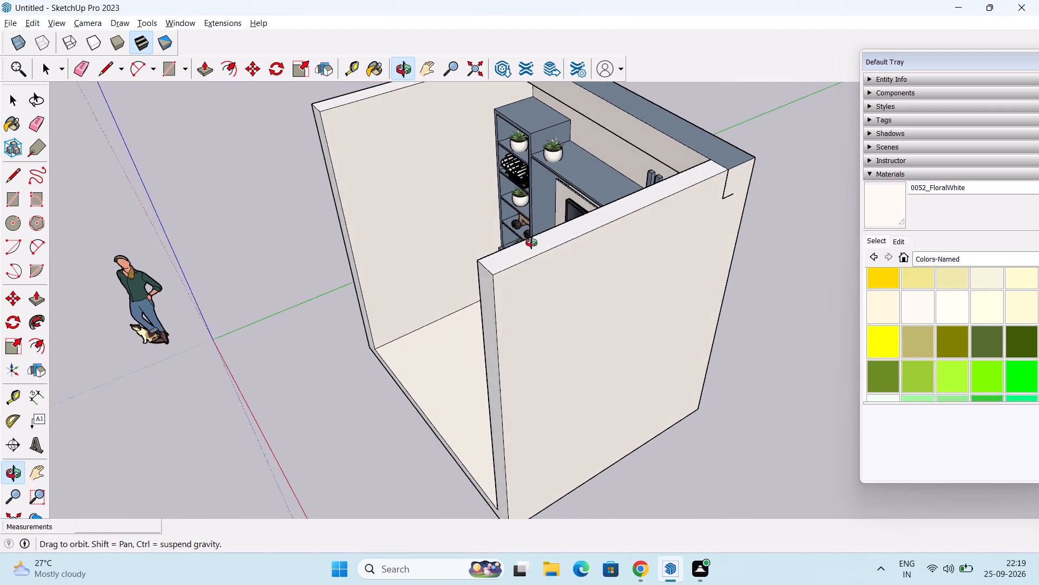
pyautogui.moveTo(531, 243); pyautogui.dragTo(761, 294, button='middle')
pyautogui.click(722, 278)
pyautogui.moveTo(728, 291); pyautogui.dragTo(793, 275, button='middle')
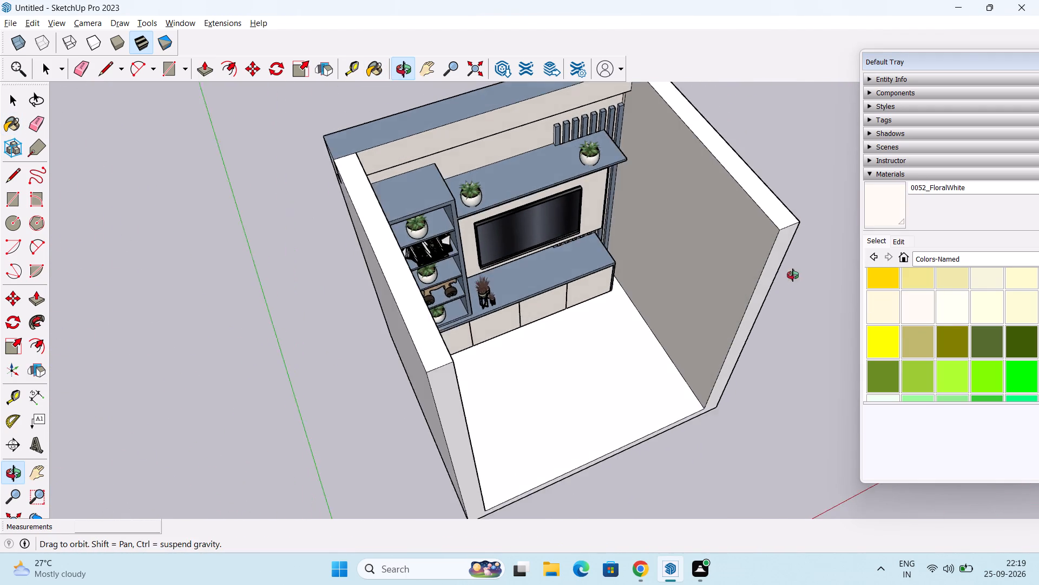
pyautogui.moveTo(793, 275); pyautogui.dragTo(681, 264, button='middle')
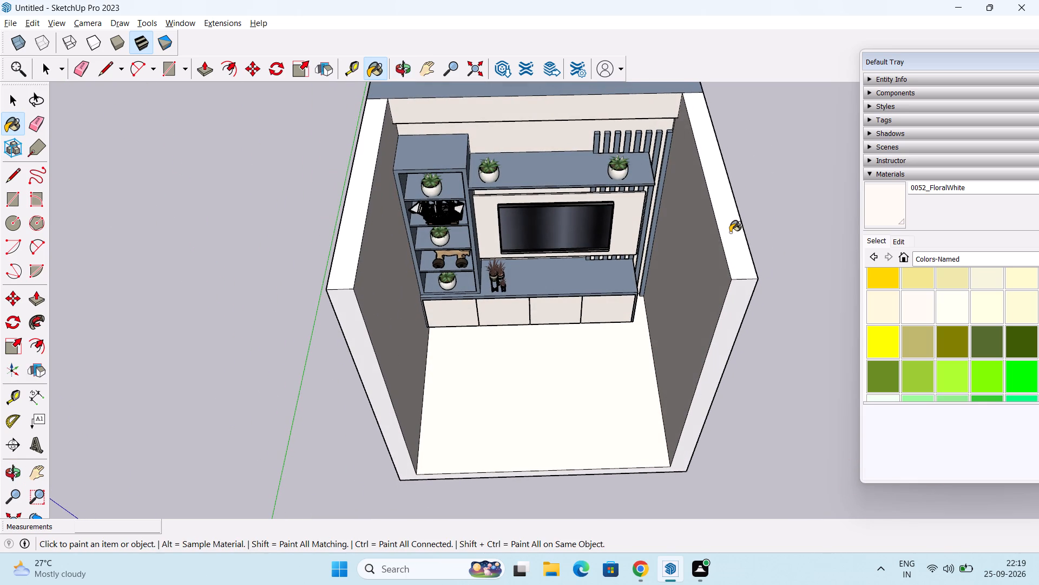
pyautogui.click(730, 232)
pyautogui.click(736, 310)
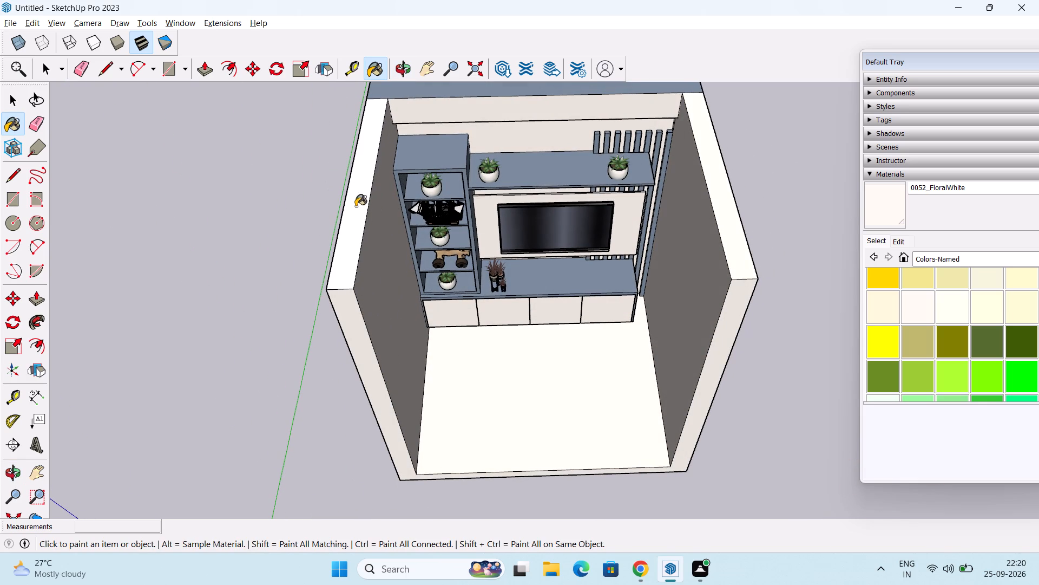
pyautogui.click(356, 206)
pyautogui.click(351, 311)
# Paint the outer faces of both side walls with 0052_FloralWhite.
pyautogui.moveTo(348, 304); pyautogui.dragTo(516, 231, button='middle')
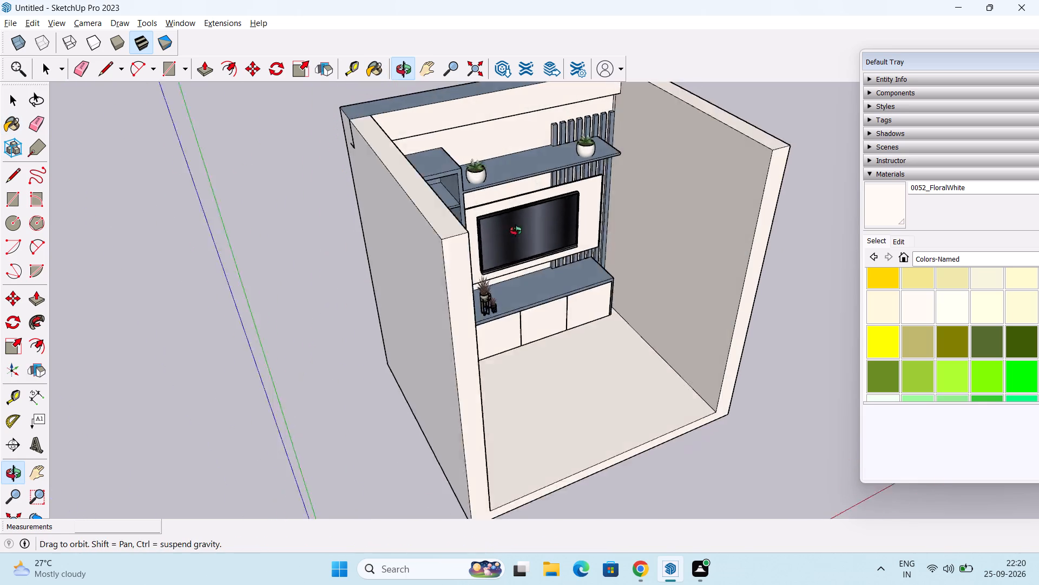
pyautogui.moveTo(516, 231); pyautogui.dragTo(562, 217, button='middle')
pyautogui.click(477, 266)
pyautogui.scroll(-1, 400, 269)
pyautogui.moveTo(378, 276); pyautogui.dragTo(841, 277, button='middle')
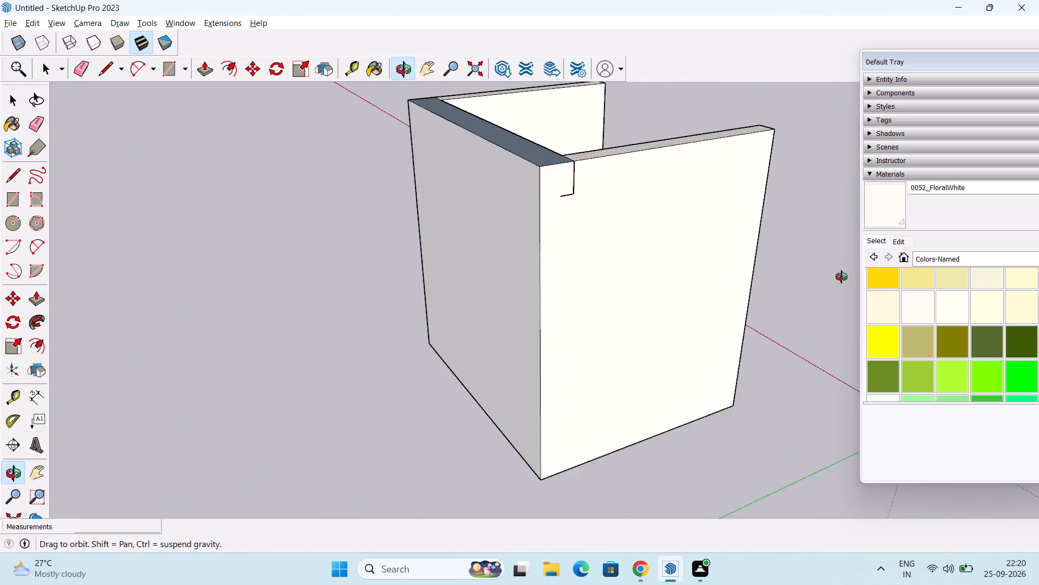
pyautogui.moveTo(841, 277); pyautogui.dragTo(842, 277, button='middle')
pyautogui.click(583, 308)
pyautogui.moveTo(465, 287); pyautogui.dragTo(784, 287, button='middle')
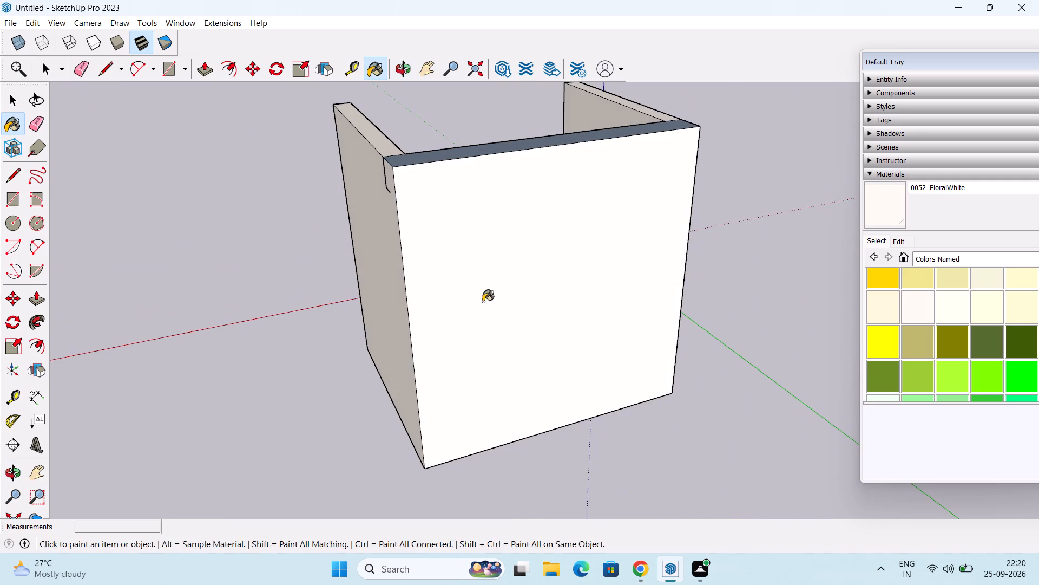
pyautogui.moveTo(485, 296); pyautogui.dragTo(668, 269, button='middle')
pyautogui.click(392, 260)
# Select all connected geometry of the room and TV unit, make it a group, and deselect it.
pyautogui.scroll(-2, 388, 265)
pyautogui.moveTo(373, 292); pyautogui.dragTo(496, 310, button='middle')
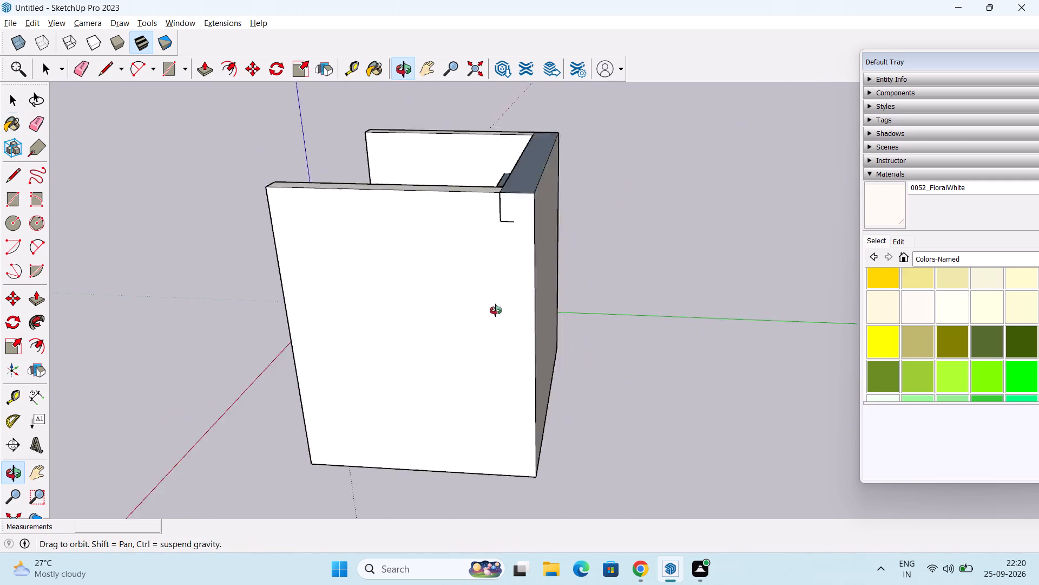
pyautogui.moveTo(496, 310); pyautogui.dragTo(716, 413, button='middle')
pyautogui.moveTo(533, 338); pyautogui.dragTo(574, 321, button='middle')
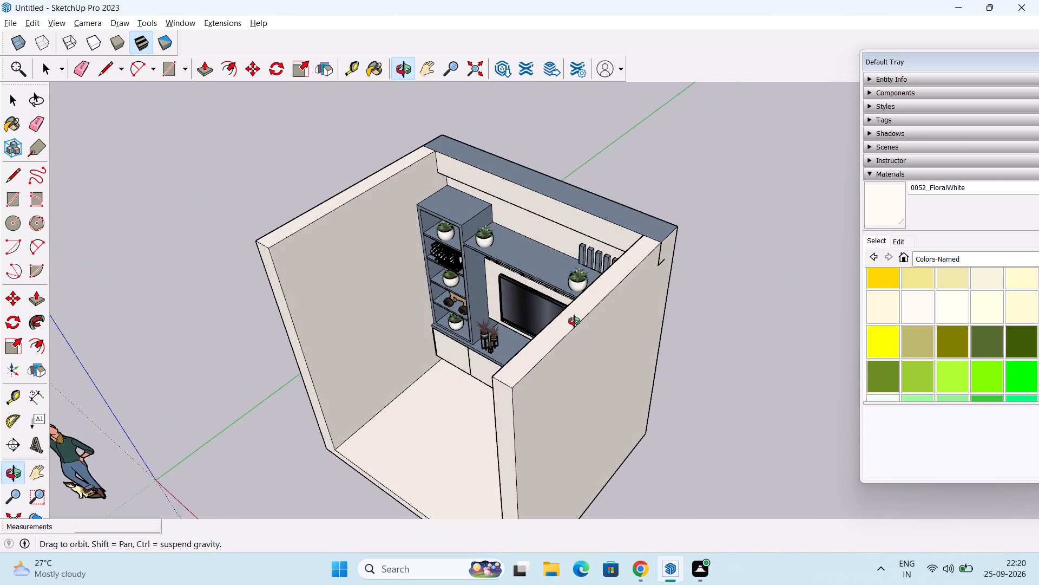
pyautogui.moveTo(574, 321); pyautogui.dragTo(635, 331, button='middle')
pyautogui.moveTo(573, 354); pyautogui.dragTo(630, 331, button='middle')
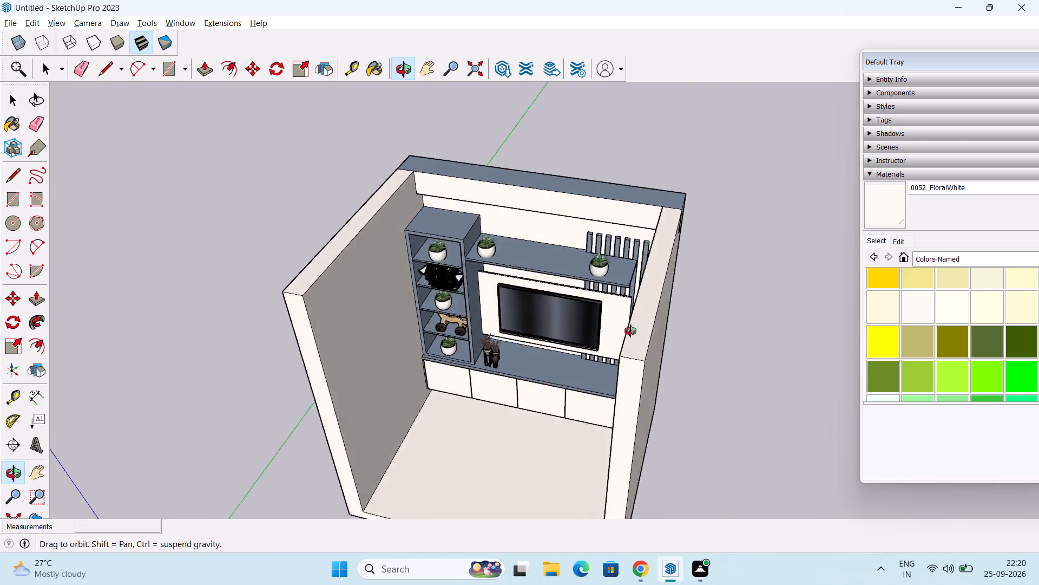
pyautogui.moveTo(630, 331); pyautogui.dragTo(686, 353, button='middle')
pyautogui.press('space')
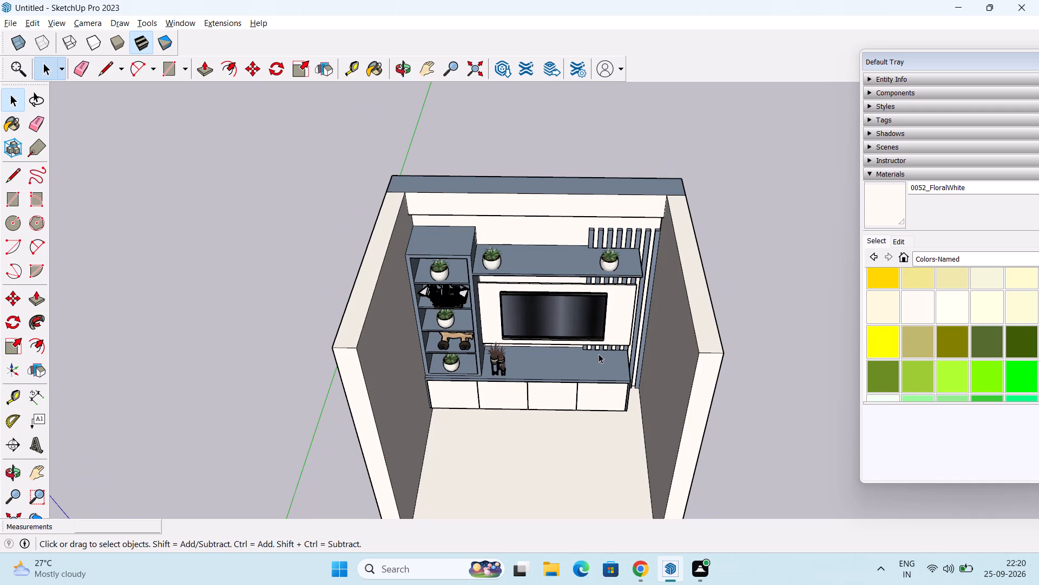
pyautogui.tripleClick(407, 398)
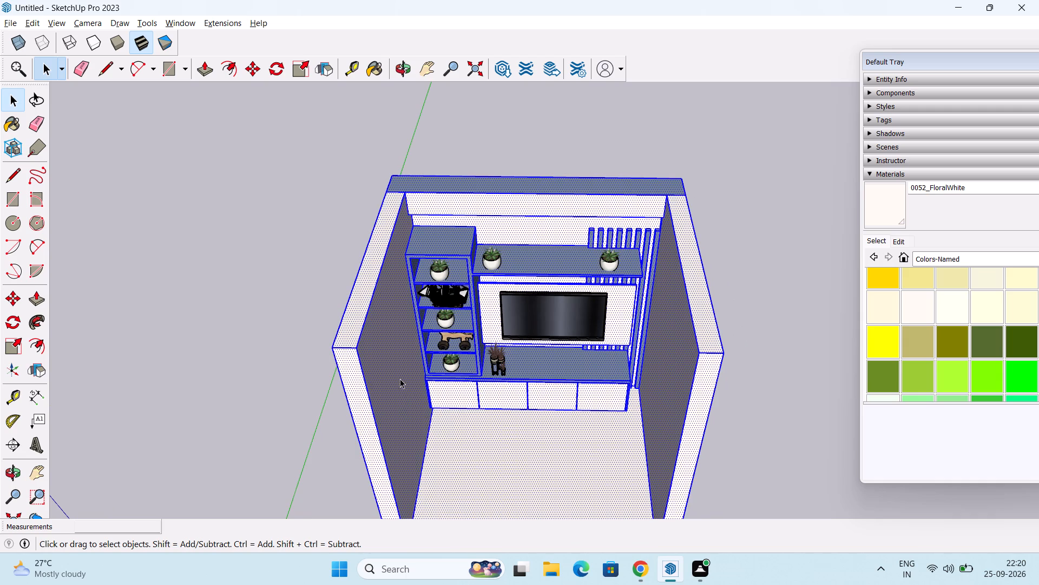
pyautogui.rightClick(400, 378)
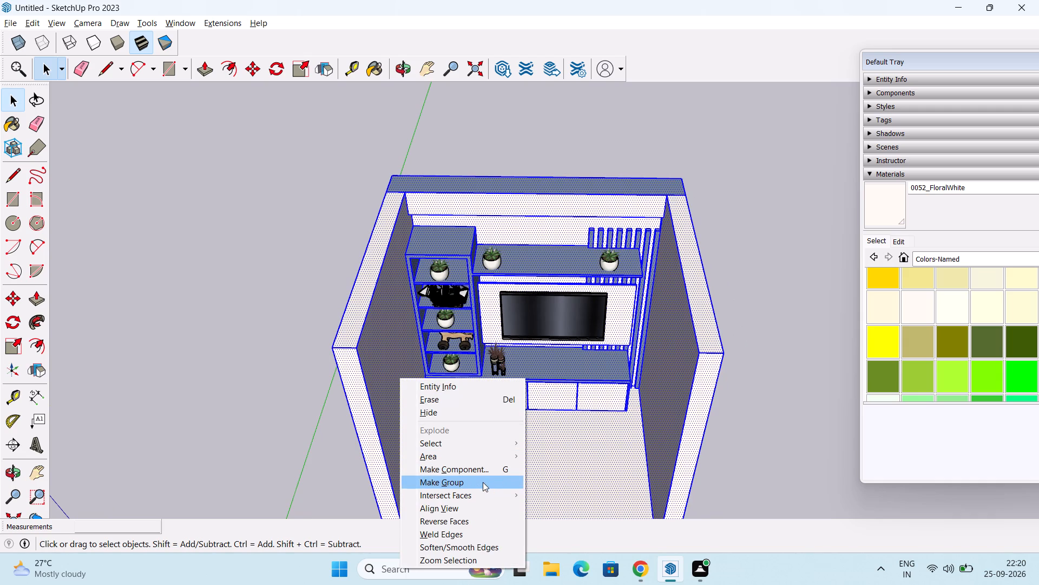
pyautogui.click(483, 482)
pyautogui.click(256, 281)
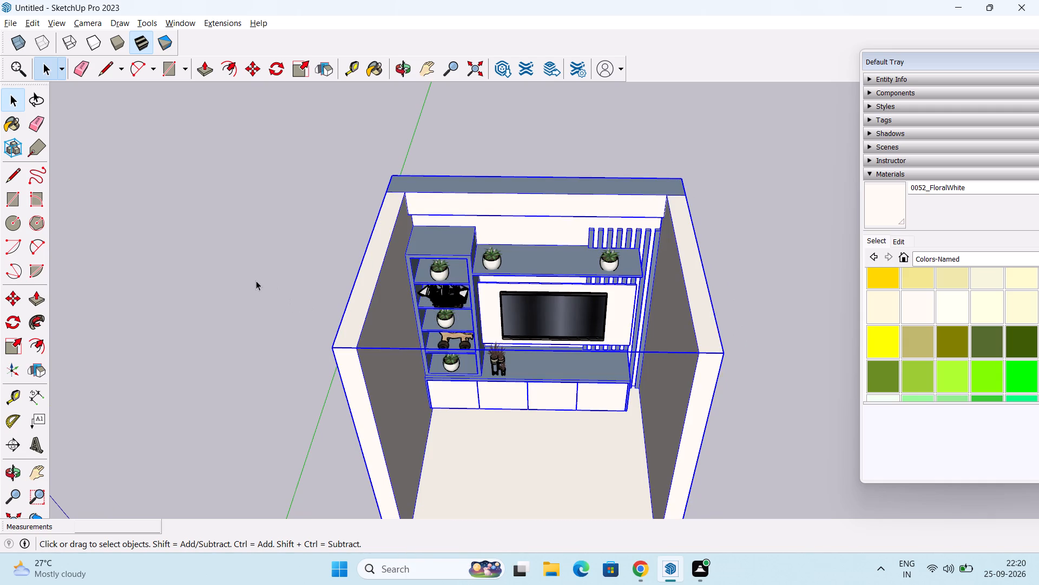
# Draw a 12' by 10' rectangle over the wall tops, from the rear beam corner to the opposite front wall corner.
pyautogui.click(11, 207)
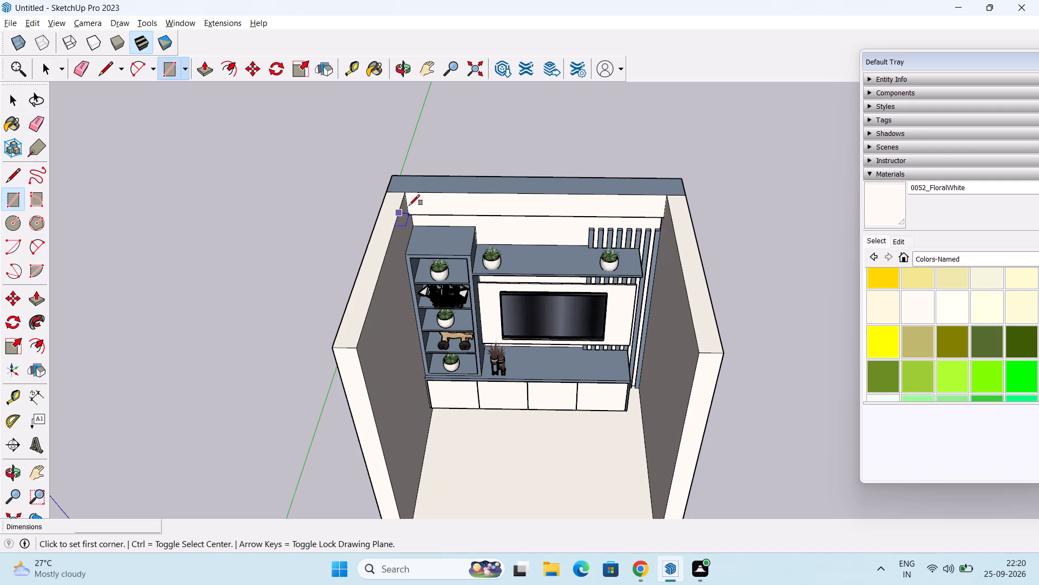
pyautogui.click(392, 175)
pyautogui.click(727, 354)
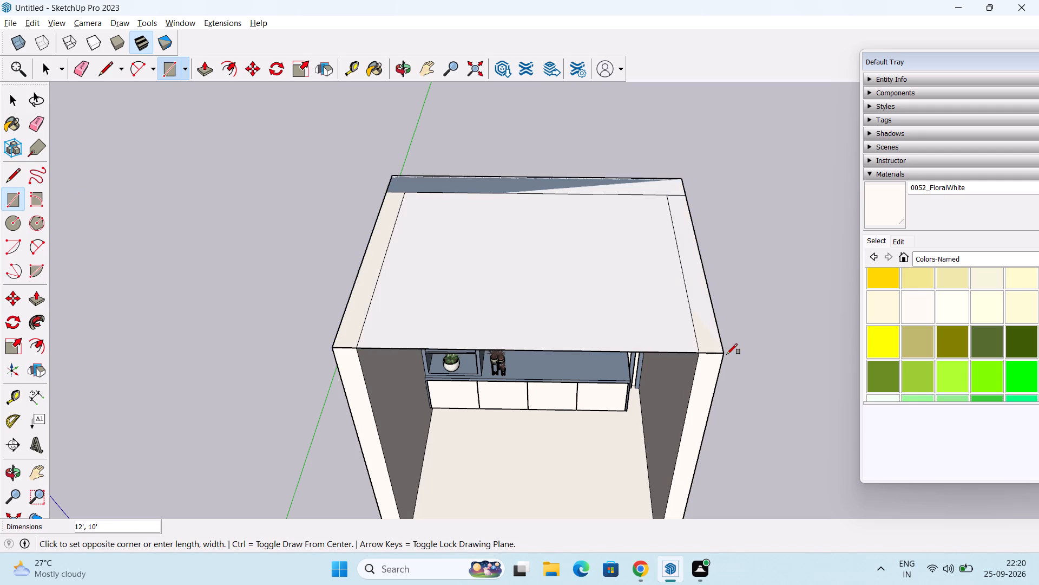
pyautogui.press('space')
pyautogui.press('space')
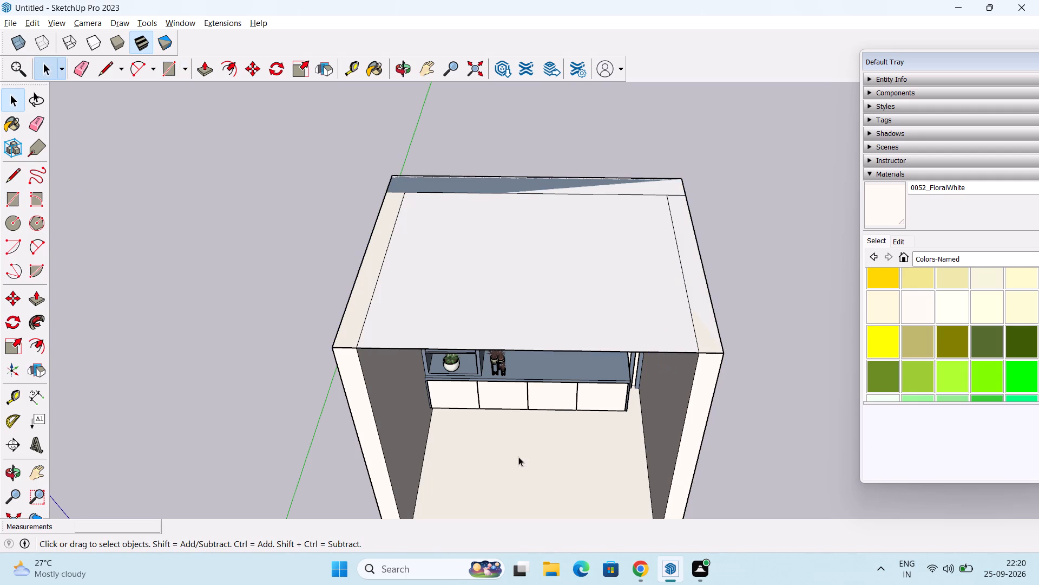
pyautogui.press('space')
# Push/Pull the roof rectangle up 6" to form the ceiling slab.
pyautogui.press('p')
pyautogui.click(562, 310)
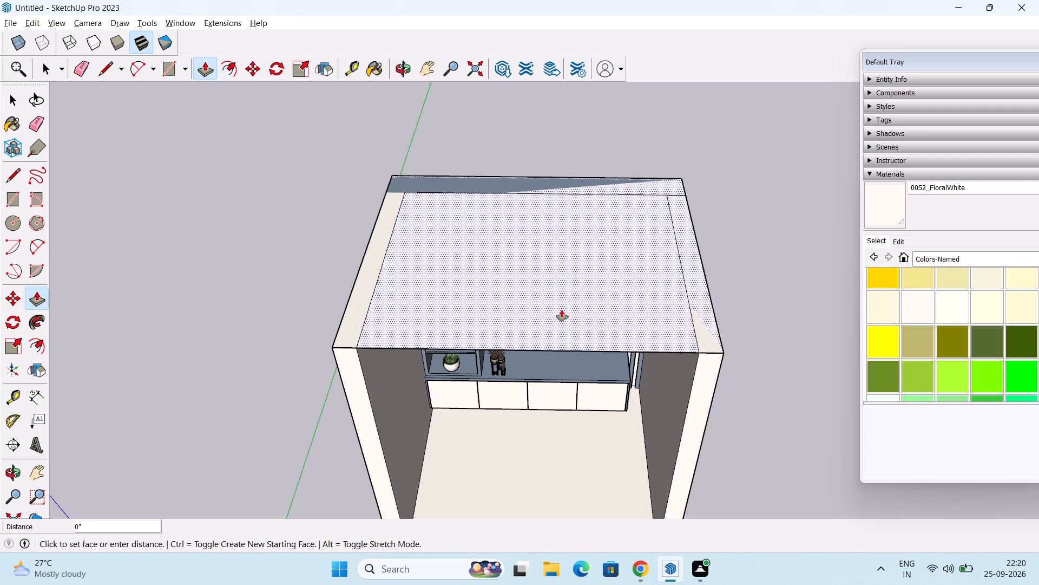
pyautogui.write('6"')
pyautogui.press('Return')
pyautogui.press('space')
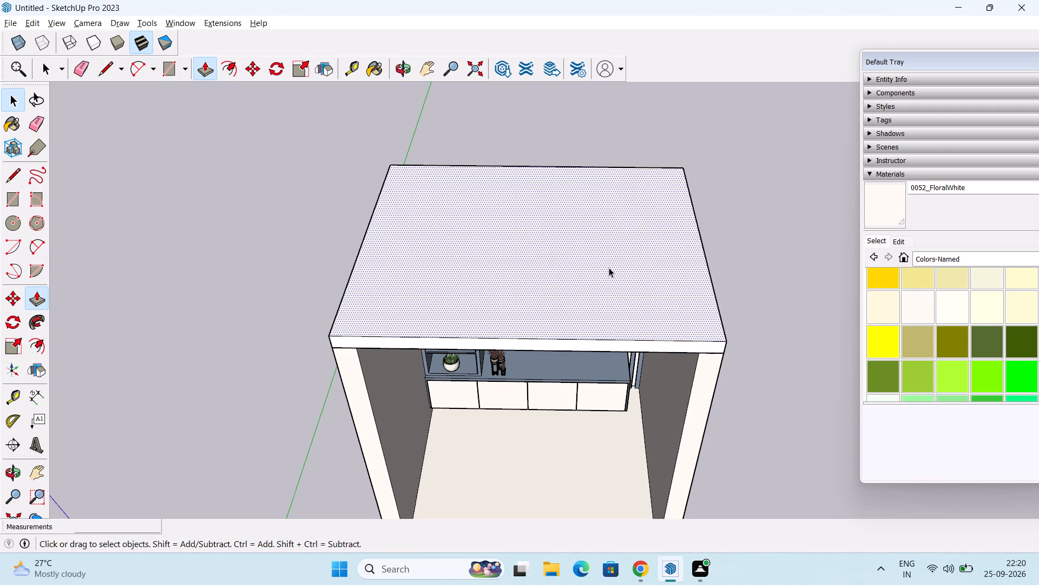
# Paint the ceiling slab's top face, underside and front edge with 0052_FloralWhite.
pyautogui.click(883, 206)
pyautogui.click(590, 278)
pyautogui.moveTo(610, 309); pyautogui.dragTo(623, 66, button='middle')
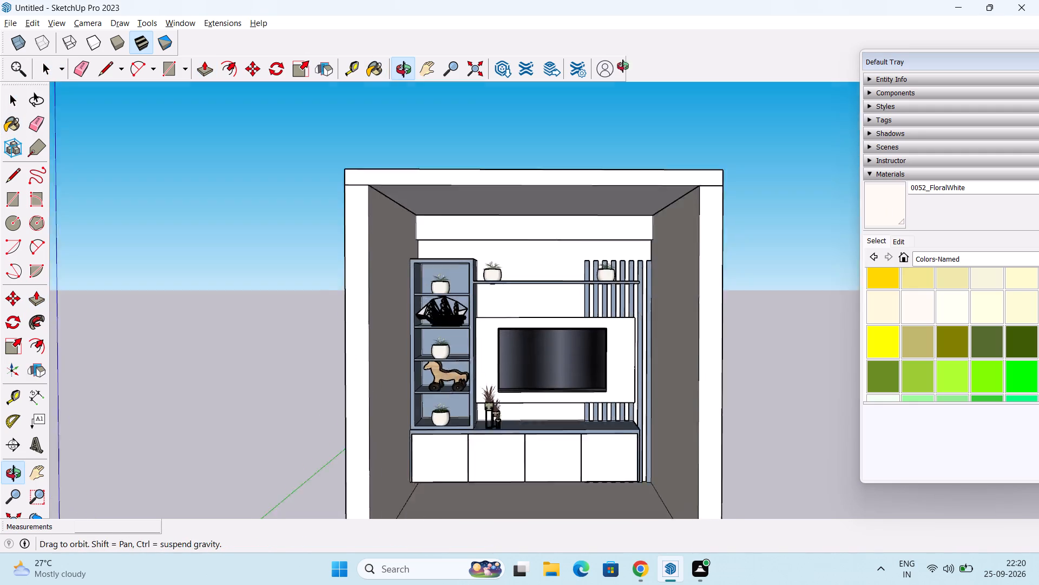
pyautogui.moveTo(623, 66); pyautogui.dragTo(624, 49, button='middle')
pyautogui.scroll(2, 588, 239)
pyautogui.click(599, 190)
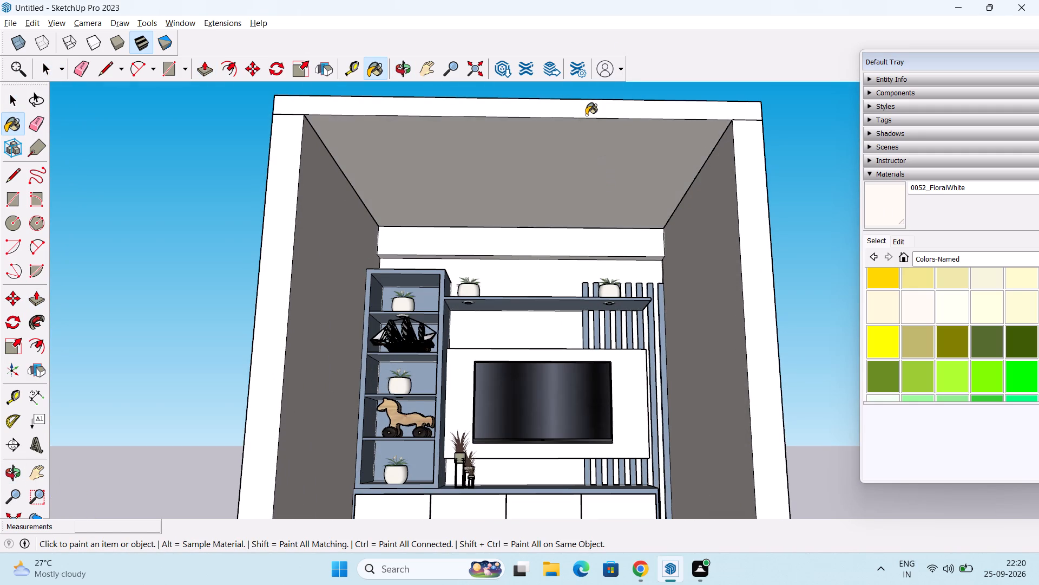
pyautogui.click(593, 108)
# Paint the ceiling slab's two side edges and rear edge with 0052_FloralWhite.
pyautogui.moveTo(591, 119); pyautogui.dragTo(436, 305, button='middle')
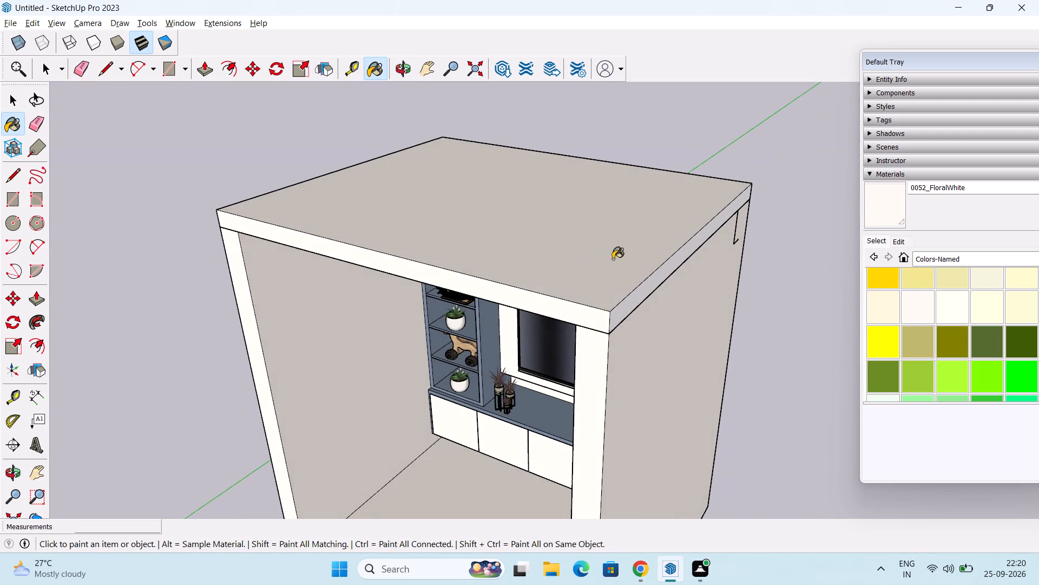
pyautogui.click(650, 282)
pyautogui.moveTo(339, 251); pyautogui.dragTo(726, 256, button='middle')
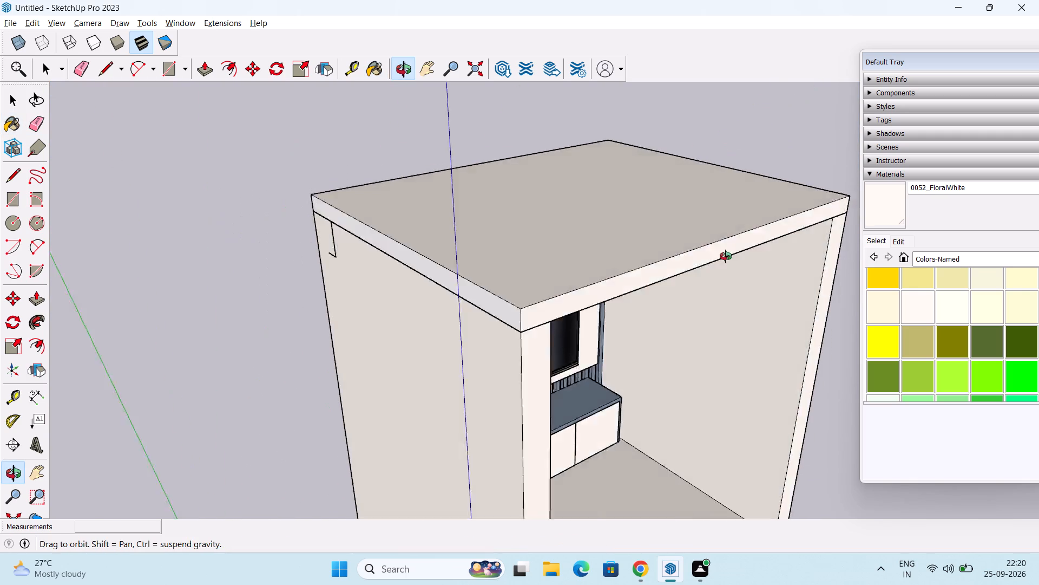
pyautogui.moveTo(726, 256); pyautogui.dragTo(734, 256, button='middle')
pyautogui.click(513, 282)
pyautogui.moveTo(508, 270); pyautogui.dragTo(820, 303, button='middle')
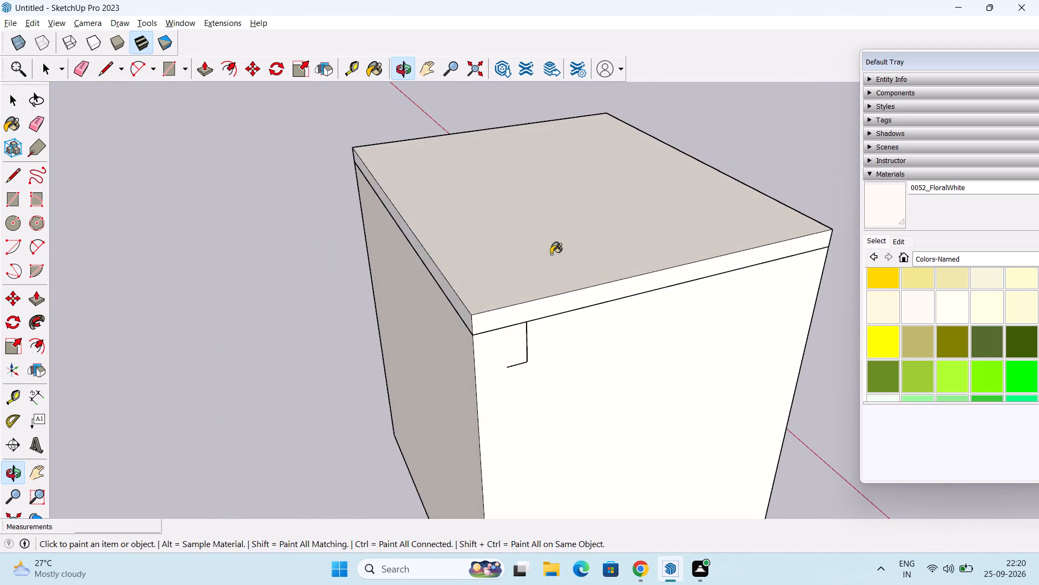
pyautogui.moveTo(485, 245); pyautogui.dragTo(615, 217, button='middle')
pyautogui.click(503, 259)
# Examine the painted room enclosure and the TV wall unit from the rear, side and open front.
pyautogui.scroll(-3, 582, 268)
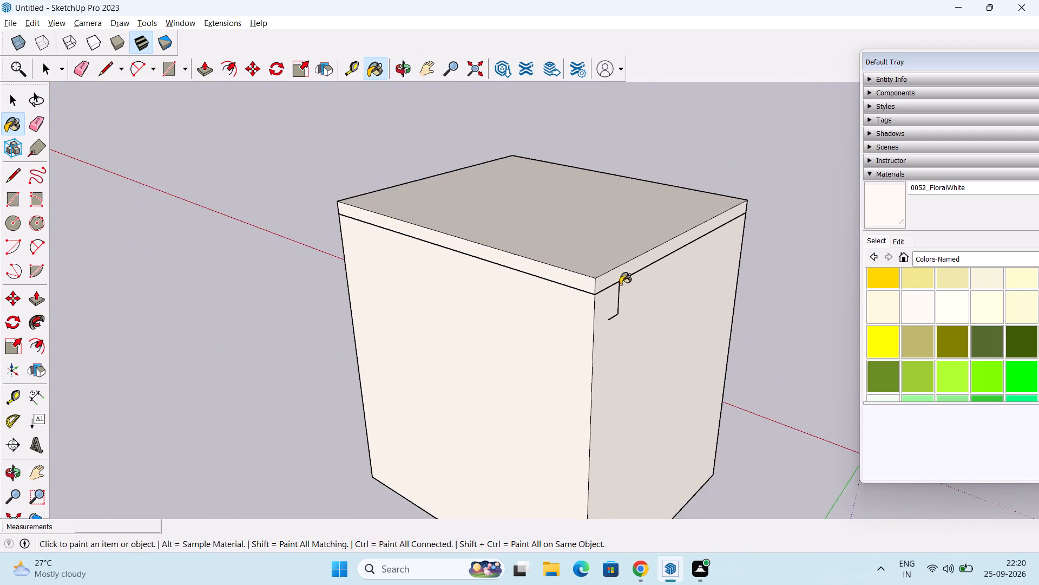
pyautogui.moveTo(620, 284); pyautogui.dragTo(354, 289, button='middle')
pyautogui.moveTo(587, 333); pyautogui.dragTo(266, 248, button='middle')
pyautogui.scroll(-1, 501, 260)
pyautogui.moveTo(498, 264); pyautogui.dragTo(489, 264, button='middle')
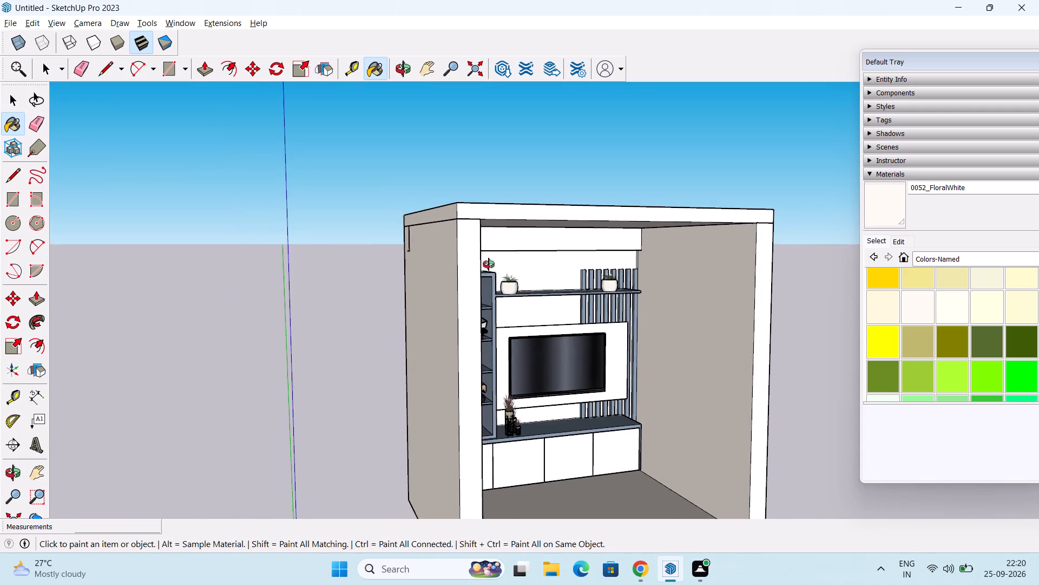
pyautogui.moveTo(489, 264); pyautogui.dragTo(359, 241, button='middle')
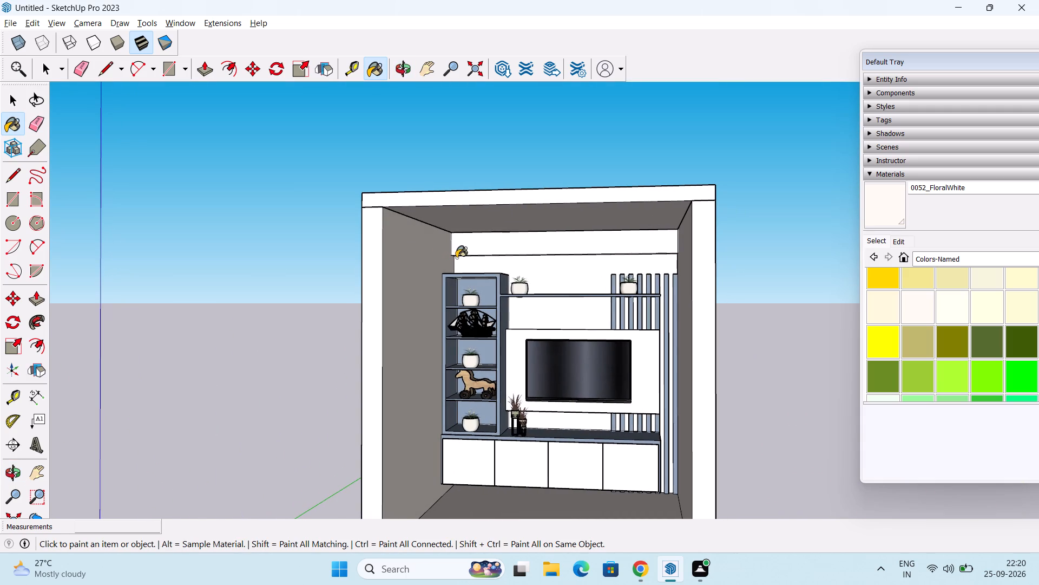
pyautogui.moveTo(489, 294); pyautogui.dragTo(507, 322, button='middle')
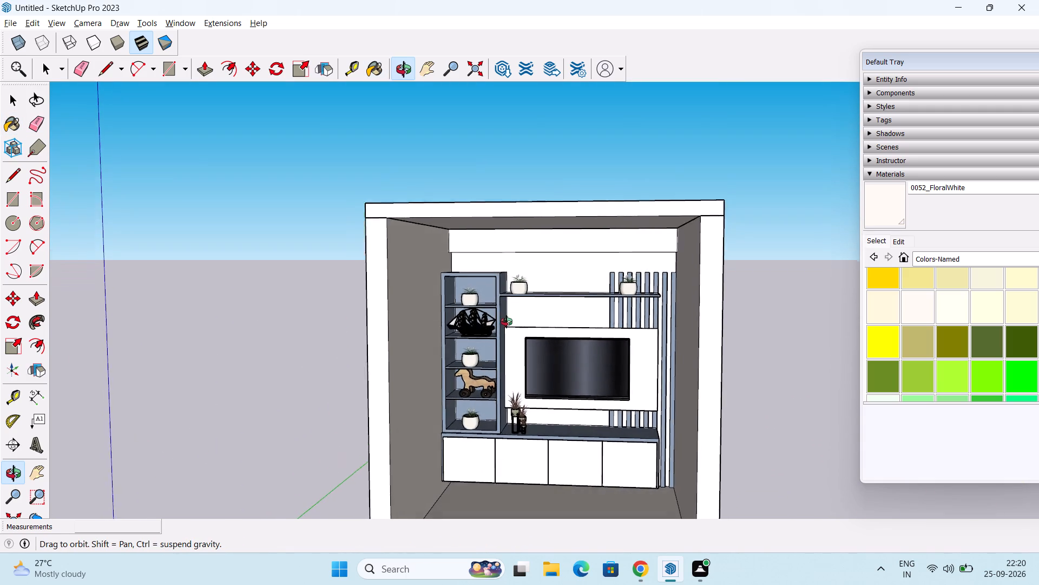
pyautogui.moveTo(507, 322); pyautogui.dragTo(508, 323, button='middle')
pyautogui.keyDown('shift'); pyautogui.moveTo(558, 319); pyautogui.dragTo(536, 231, button='middle'); pyautogui.keyUp('shift')
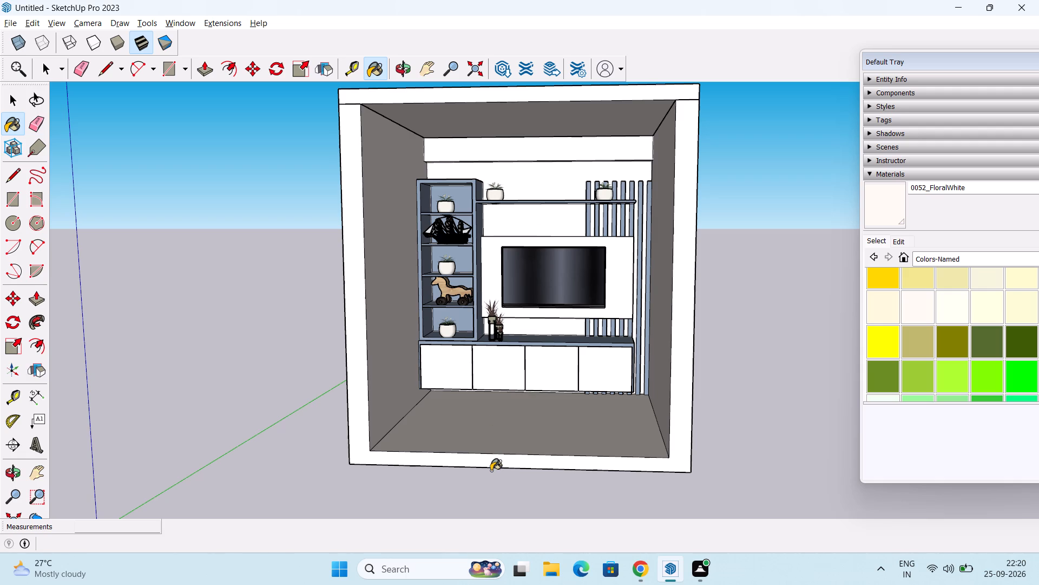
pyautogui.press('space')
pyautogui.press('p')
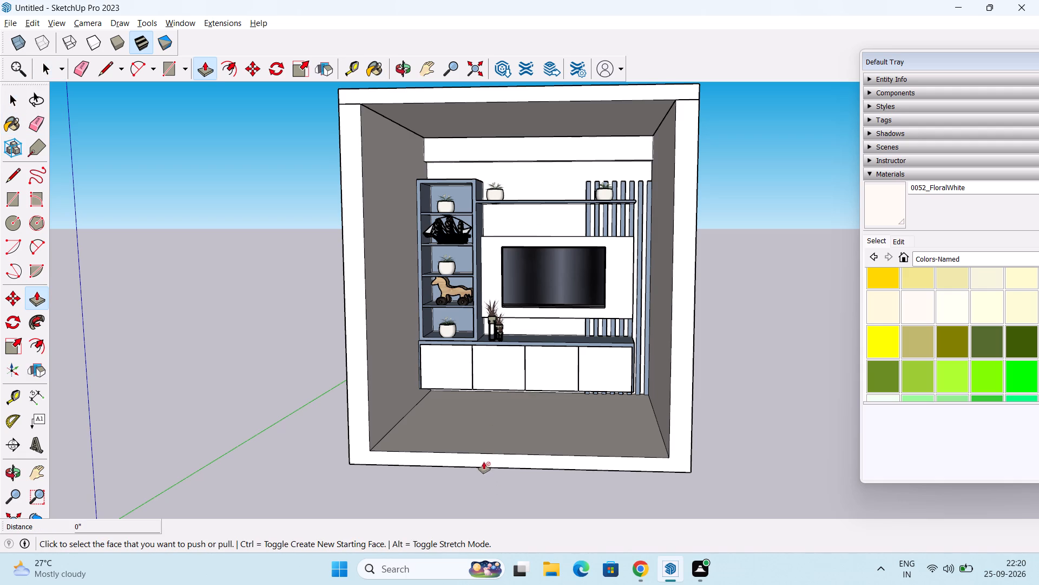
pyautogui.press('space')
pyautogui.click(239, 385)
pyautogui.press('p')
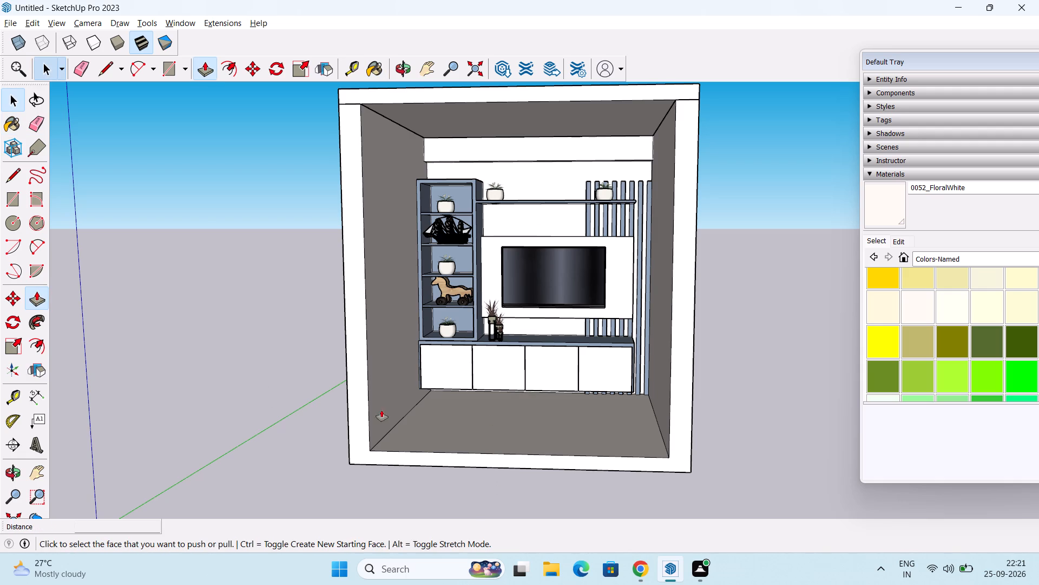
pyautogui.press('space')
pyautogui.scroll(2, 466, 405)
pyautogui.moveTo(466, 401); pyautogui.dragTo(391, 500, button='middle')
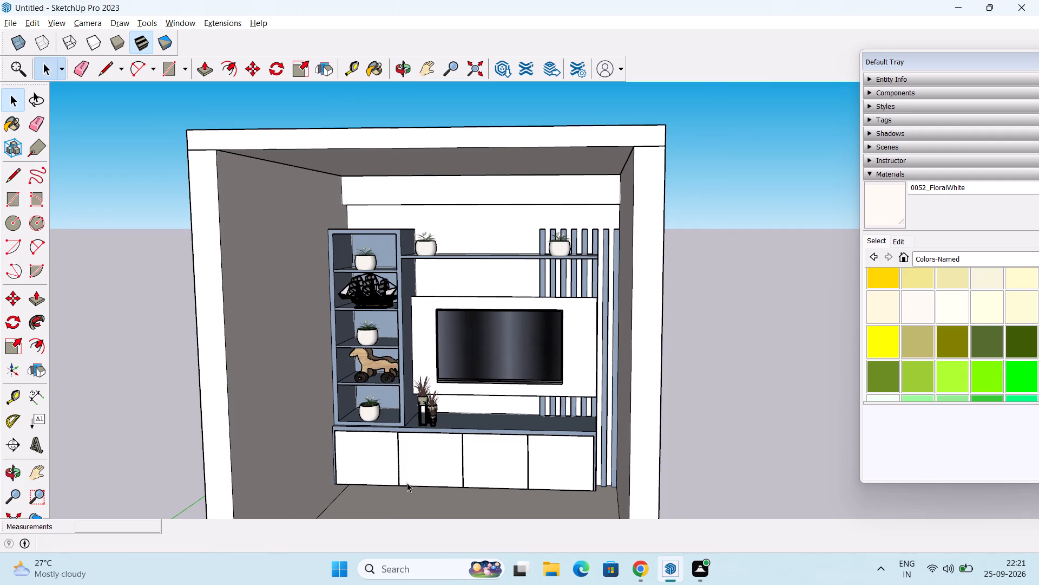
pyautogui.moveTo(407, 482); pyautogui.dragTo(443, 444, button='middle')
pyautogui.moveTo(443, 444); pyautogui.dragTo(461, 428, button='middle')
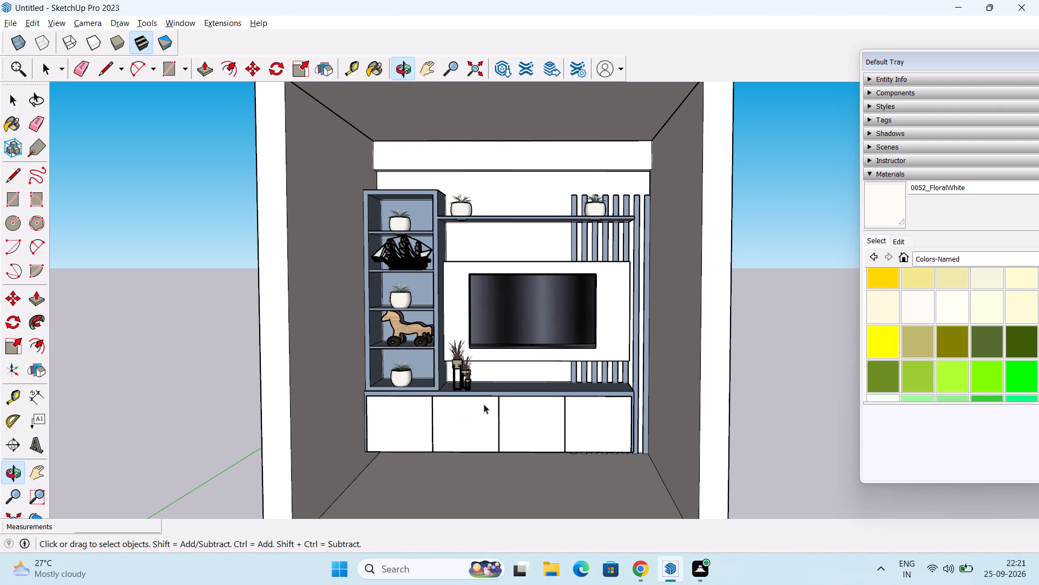
# Save the model to the Desktop as a SketchUp file named CANTER CADD 2.8 TV UNIT.
pyautogui.hotkey('ctrl', 's')
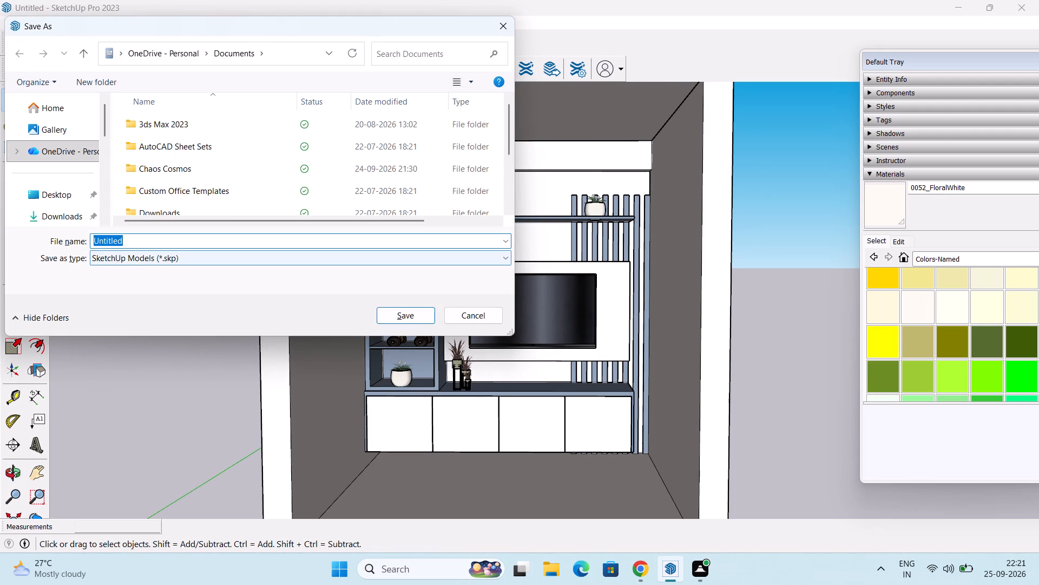
pyautogui.click(71, 194)
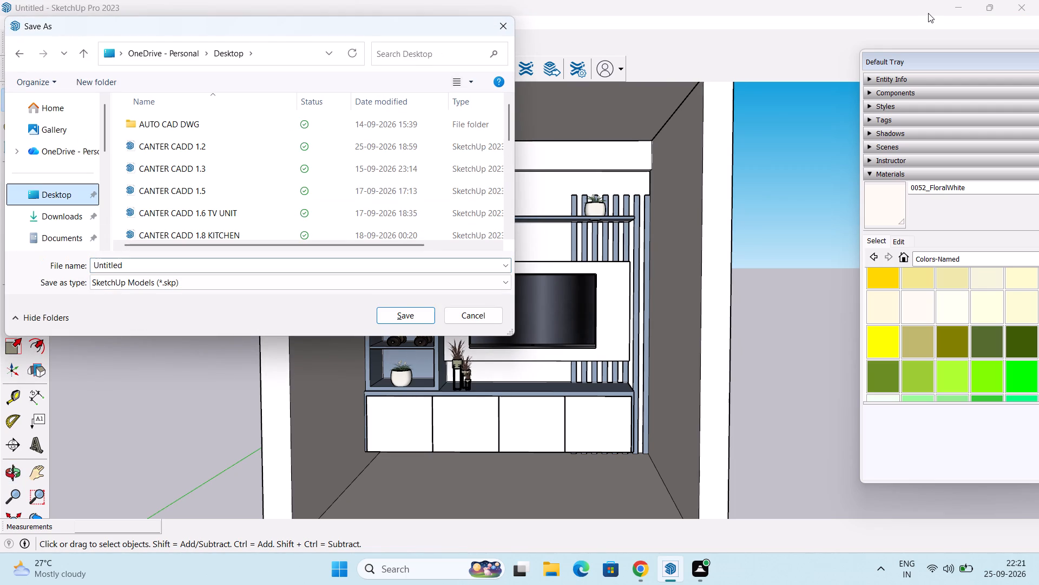
pyautogui.press('v')
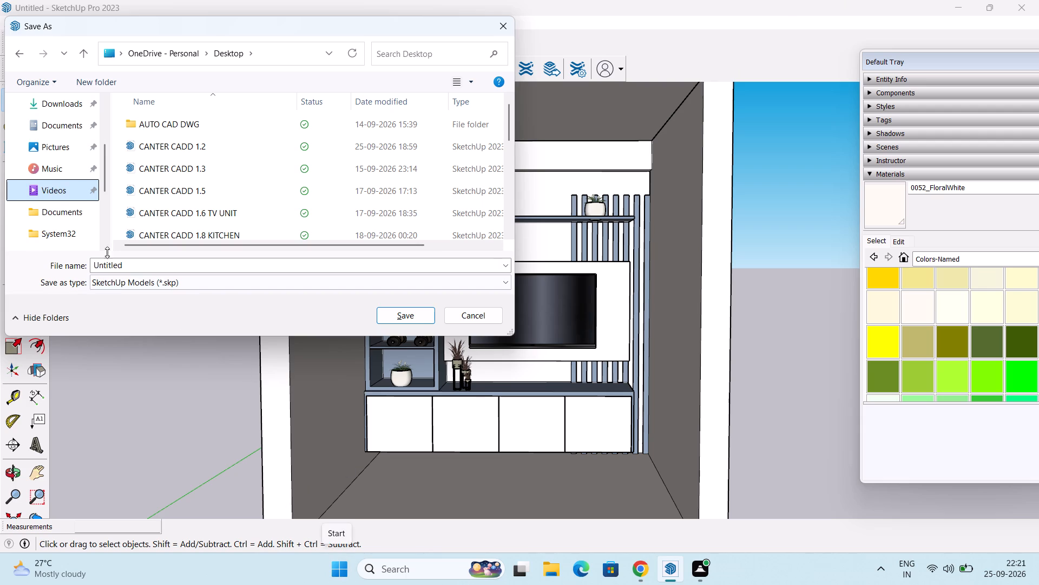
pyautogui.scroll(2, 83, 231)
pyautogui.click(59, 197)
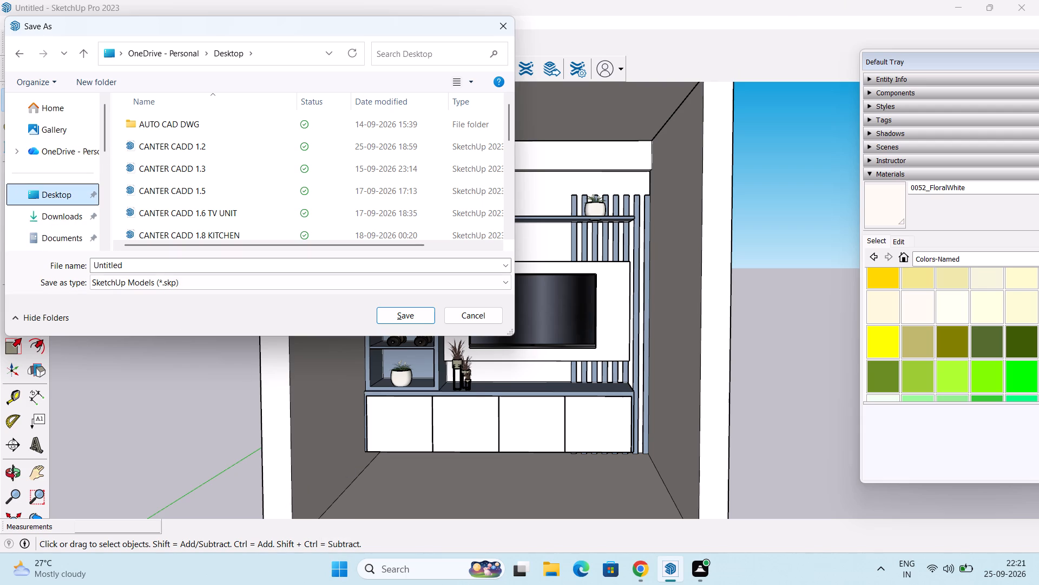
pyautogui.doubleClick(155, 269)
pyautogui.write('CA')
pyautogui.press('n')
pyautogui.press('Down')
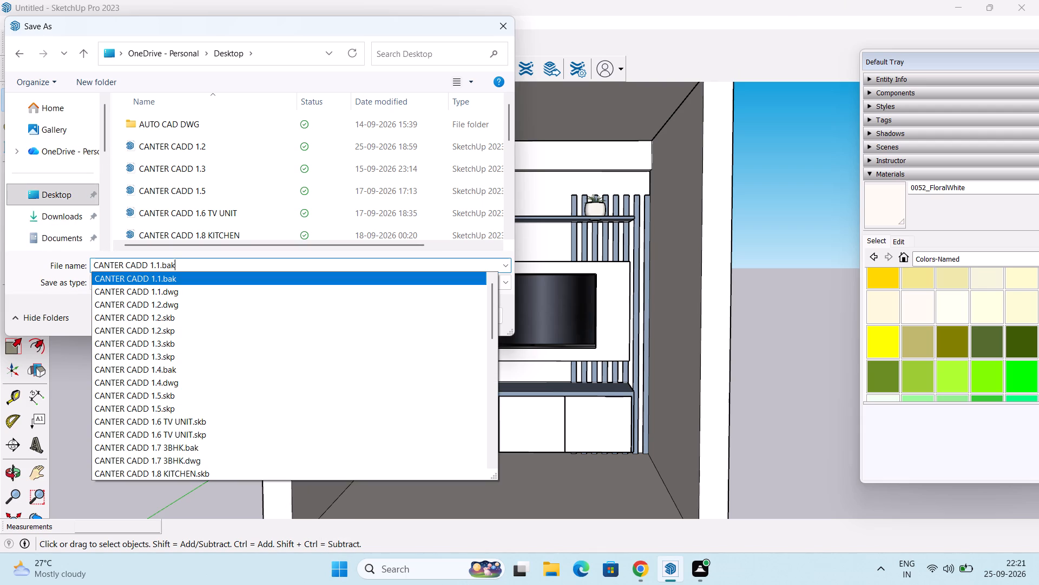
pyautogui.scroll(1, 136, 0)
pyautogui.doubleClick(193, 265)
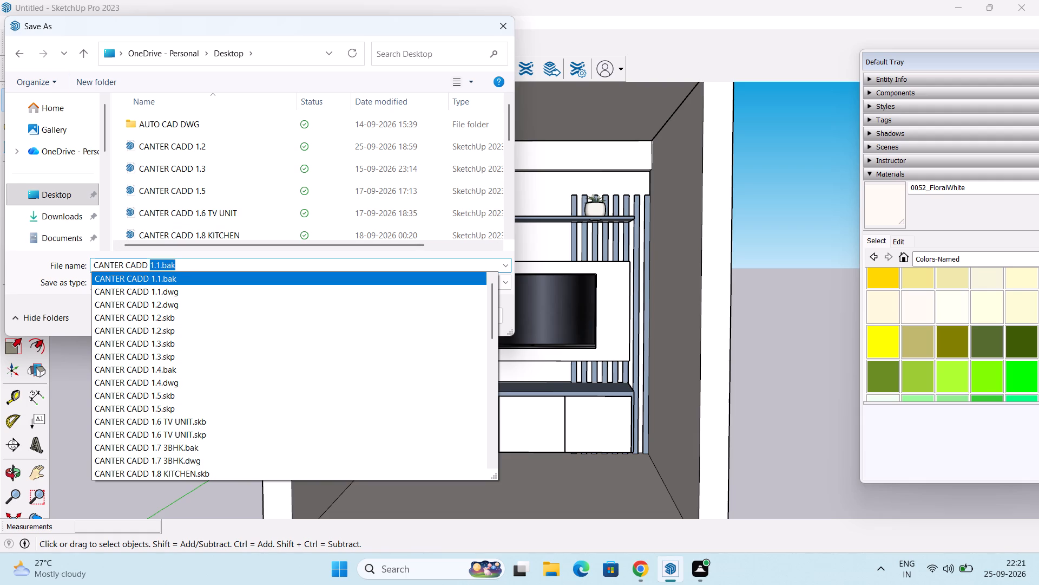
pyautogui.write('2.')
pyautogui.press('8')
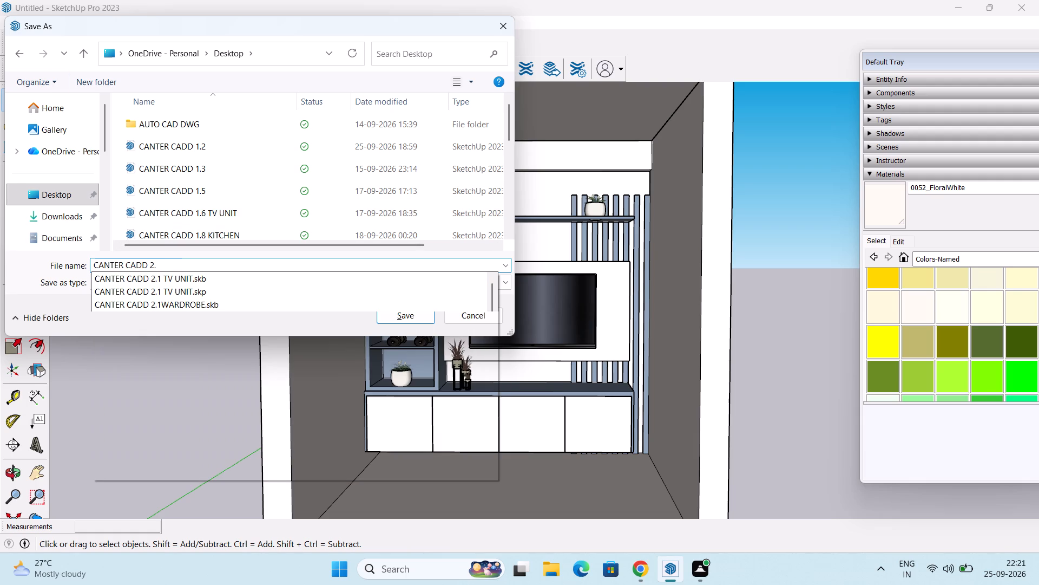
pyautogui.press('space')
pyautogui.write('TV UNIT')
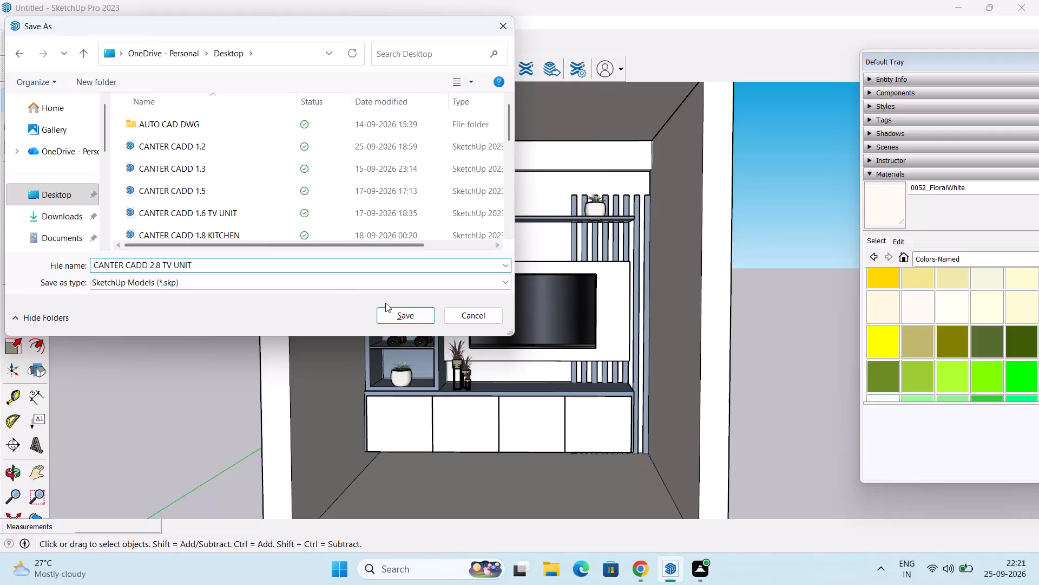
pyautogui.click(416, 311)
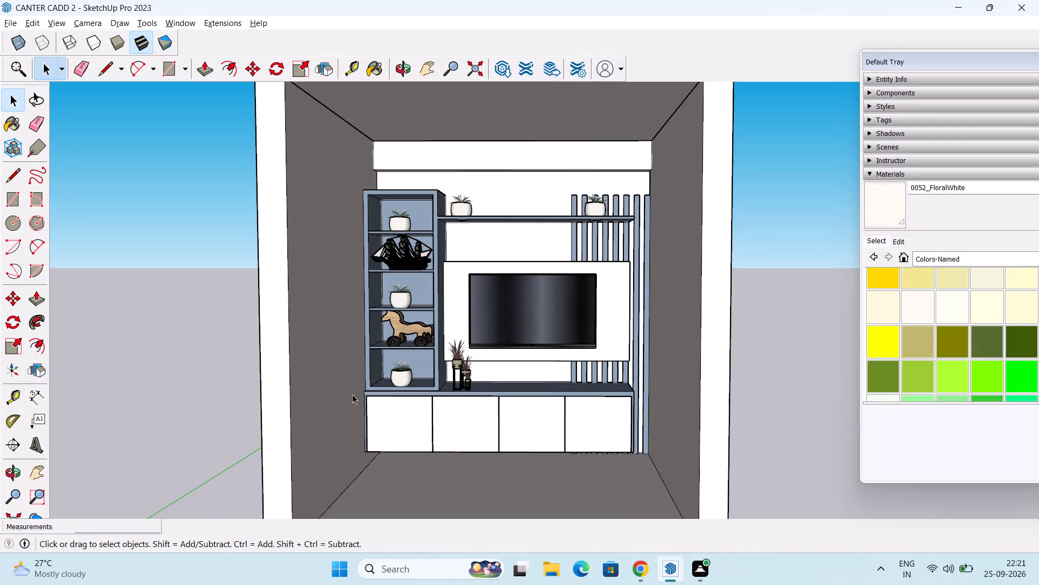
pyautogui.hotkey('ctrl', 's')
pyautogui.hotkey('ctrl', 's')
pyautogui.hotkey('ctrl', 's')
# Switch to the Fuji window.
pyautogui.hotkey('alt', 'Tab')
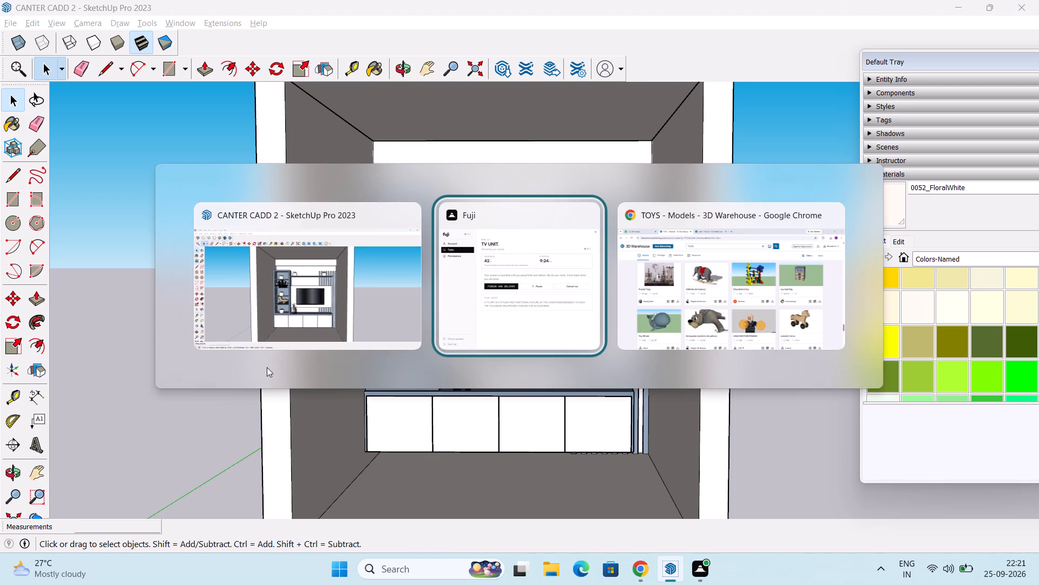